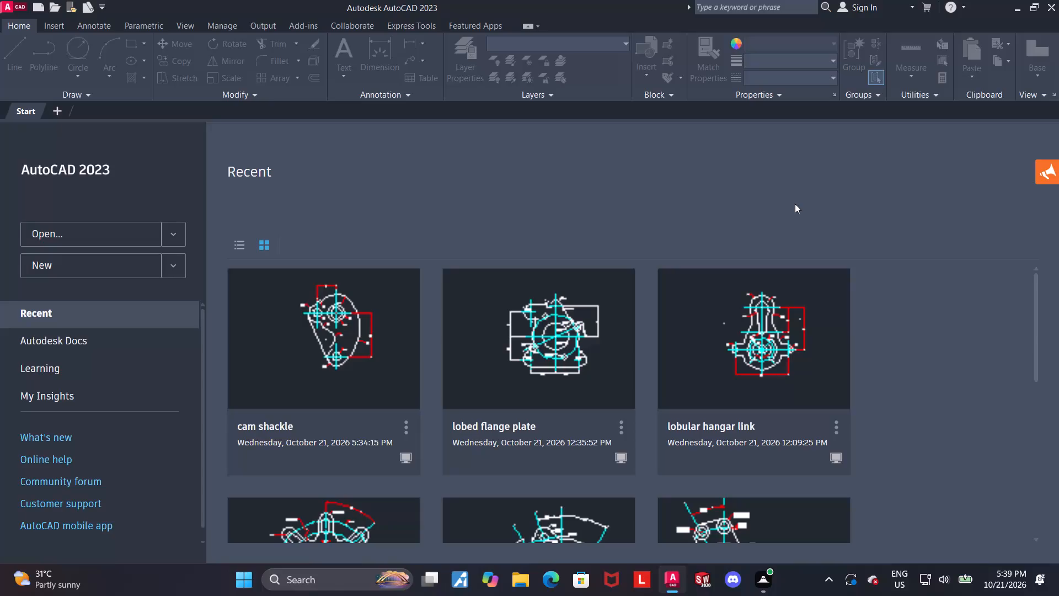
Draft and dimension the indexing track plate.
Create a new blank drawing.
{"action": "left_click", "coordinate": [130, 264]}
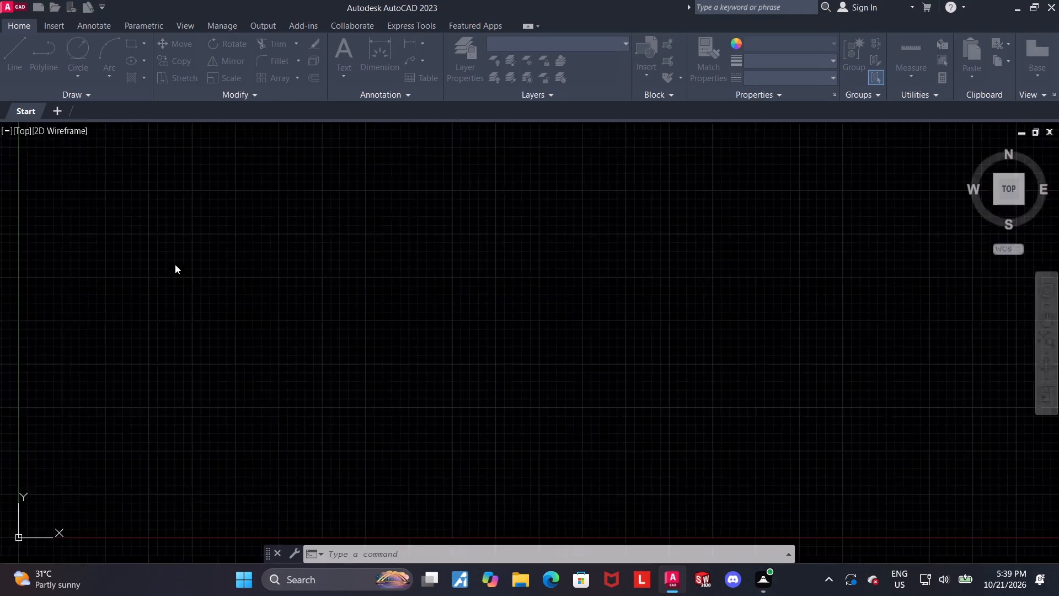
Turn on log file recording with LOGFILEON.
{"action": "type", "text": "logfile"}
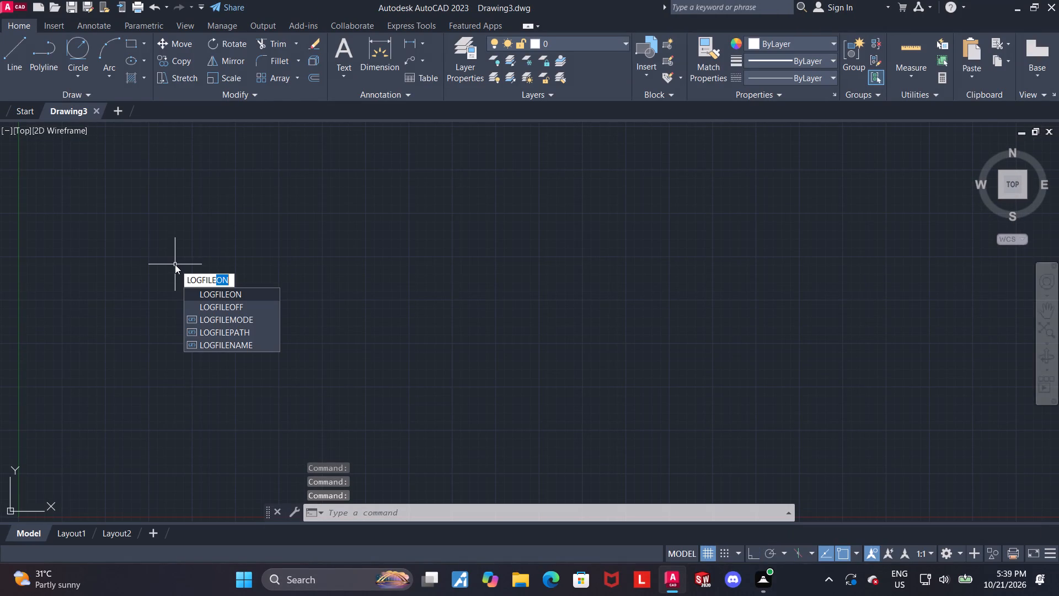
{"action": "left_click", "coordinate": [202, 290]}
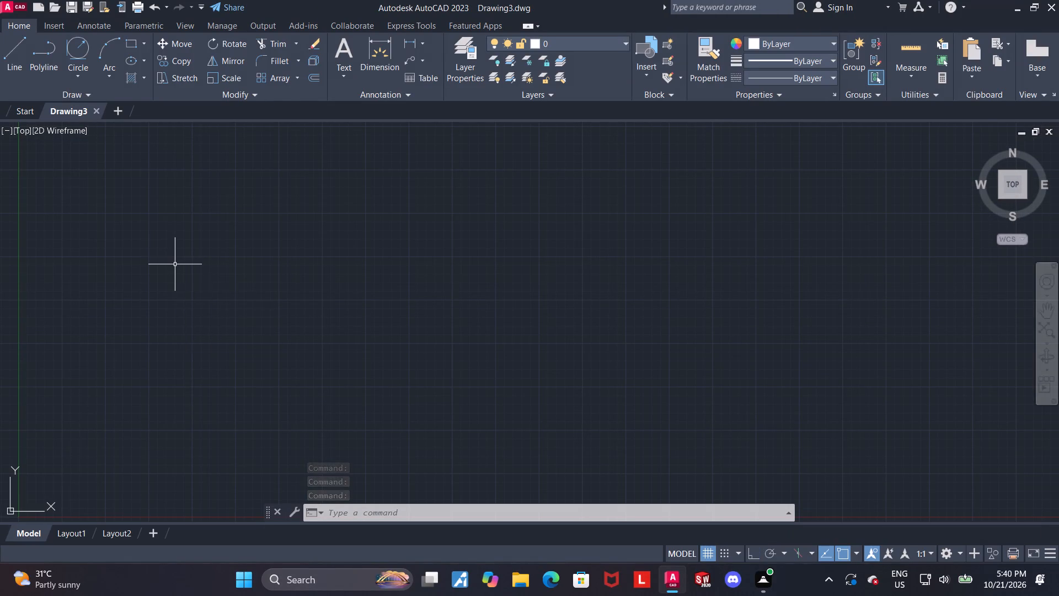
{"action": "key", "text": "Return"}
{"action": "key", "text": "Return"}
Set the model space limits from 0,0 to 100,100.
{"action": "type", "text": "limit"}
{"action": "key", "text": "Return"}
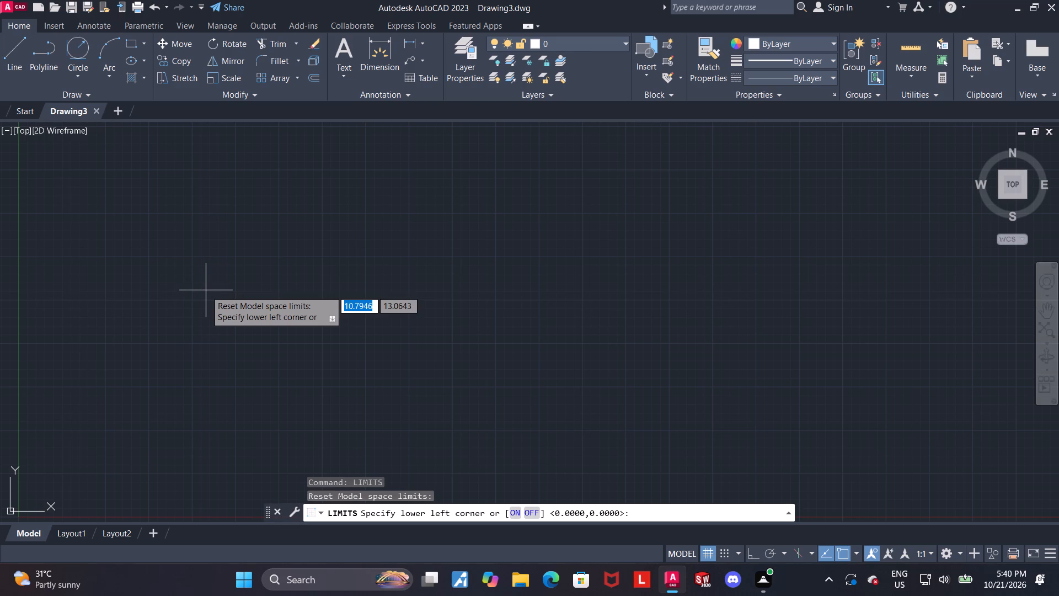
{"action": "type", "text": "0,0"}
{"action": "key", "text": "Return"}
{"action": "type", "text": "100,100"}
{"action": "key", "text": "Return"}
Draw a circle of radius 37 in the empty area above and beyond the origin.
{"action": "scroll", "coordinate": [220, 279], "scroll_direction": "down", "scroll_amount": 2}
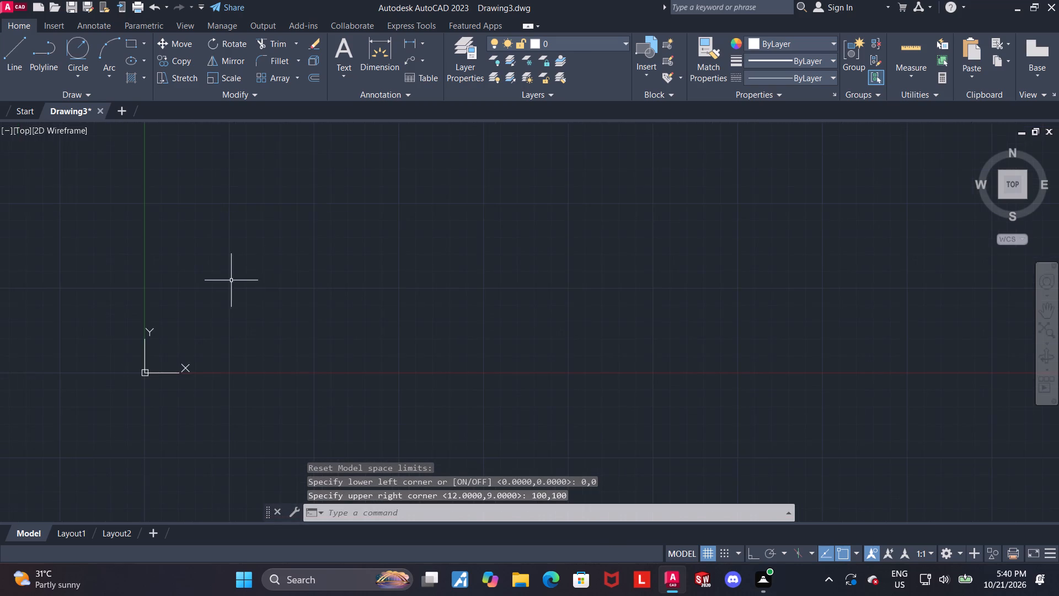
{"action": "middle_click_drag", "start_coordinate": [711, 292], "coordinate": [602, 359]}
{"action": "scroll", "coordinate": [601, 359], "scroll_direction": "down", "scroll_amount": 1}
{"action": "middle_click_drag", "start_coordinate": [640, 331], "coordinate": [531, 377]}
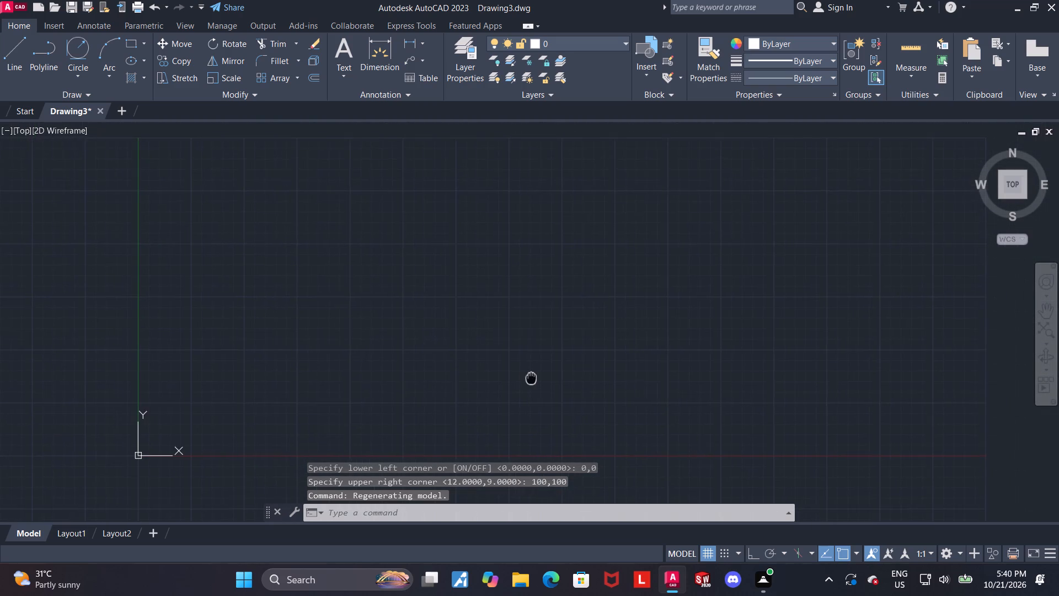
{"action": "middle_click_drag", "start_coordinate": [531, 377], "coordinate": [485, 387]}
{"action": "left_click", "coordinate": [83, 72]}
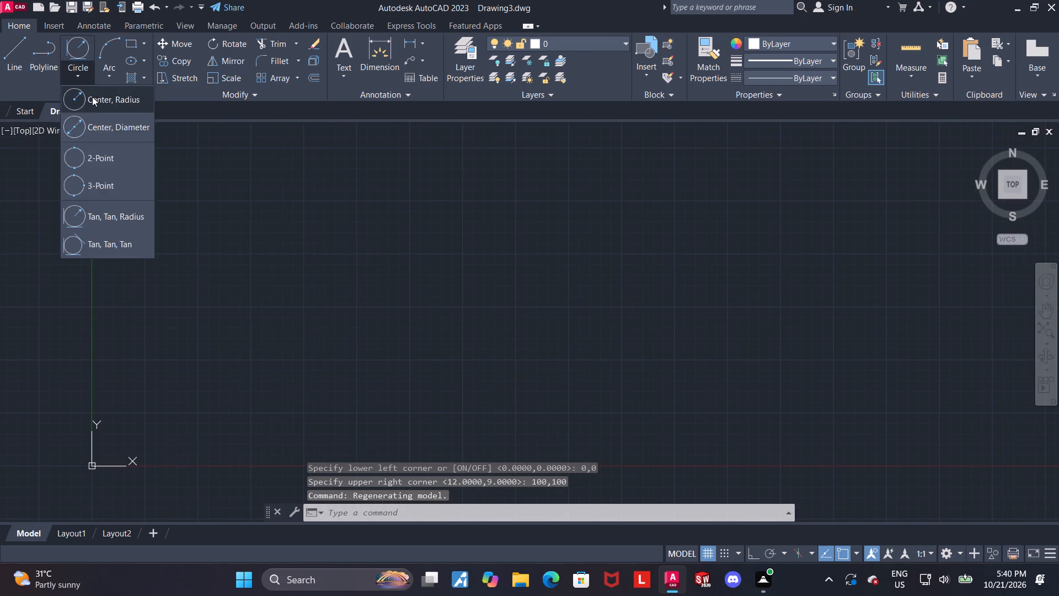
{"action": "left_click", "coordinate": [92, 97]}
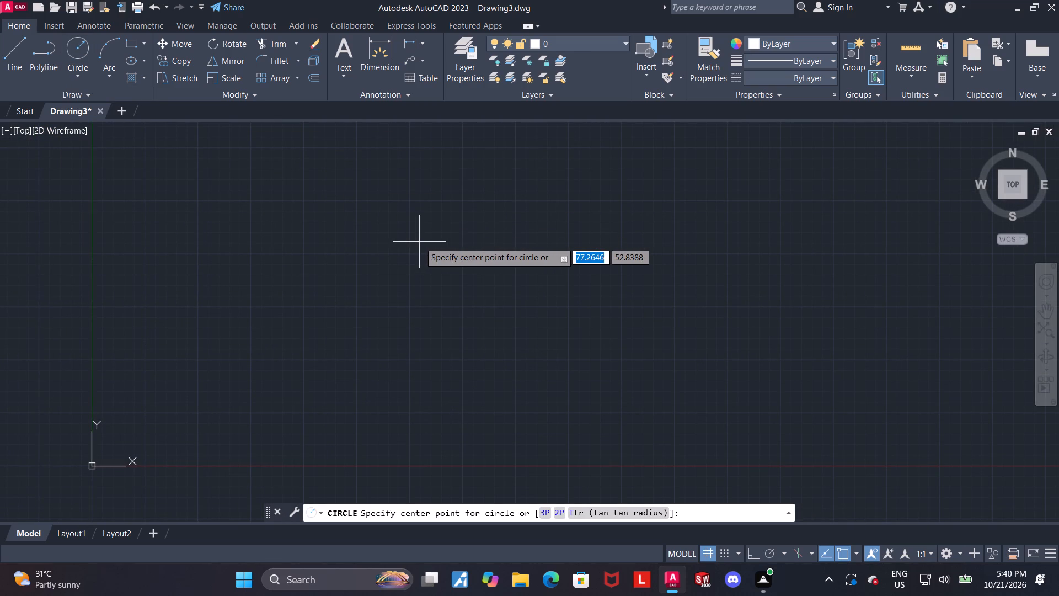
{"action": "left_click", "coordinate": [419, 242]}
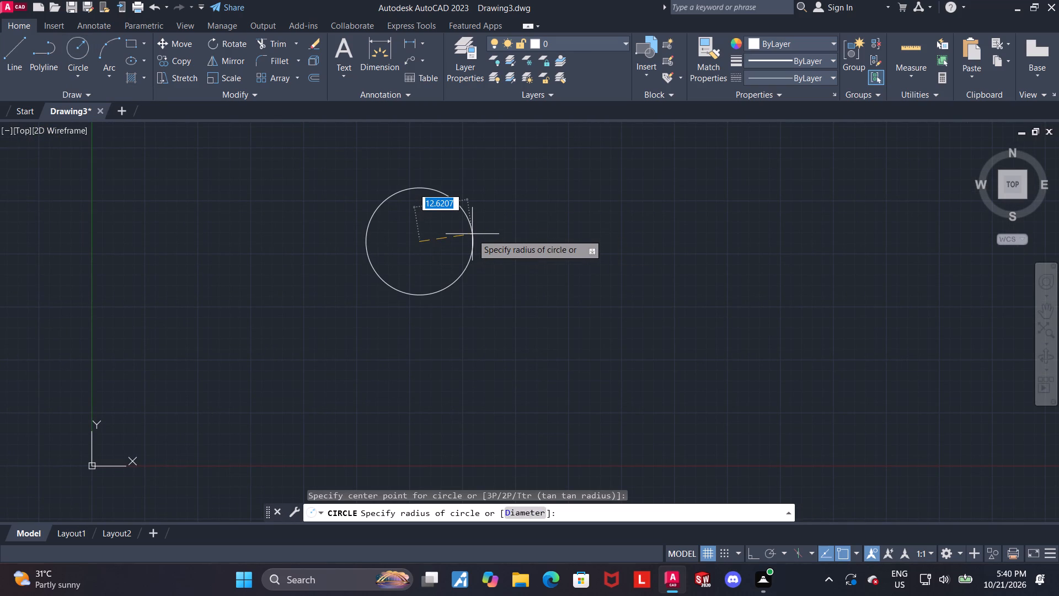
{"action": "type", "text": "37"}
{"action": "key", "text": "Return"}
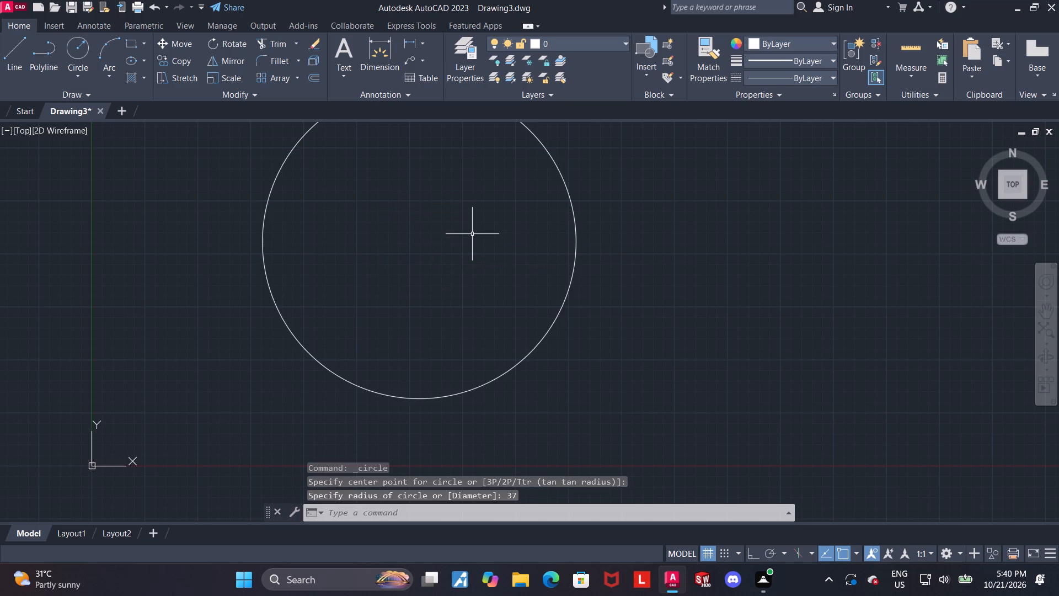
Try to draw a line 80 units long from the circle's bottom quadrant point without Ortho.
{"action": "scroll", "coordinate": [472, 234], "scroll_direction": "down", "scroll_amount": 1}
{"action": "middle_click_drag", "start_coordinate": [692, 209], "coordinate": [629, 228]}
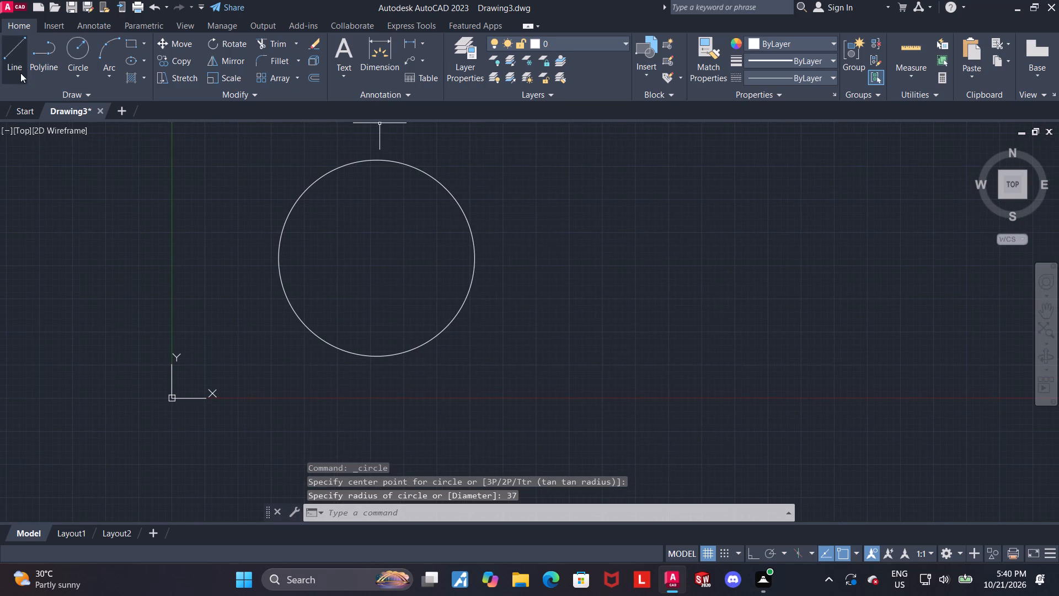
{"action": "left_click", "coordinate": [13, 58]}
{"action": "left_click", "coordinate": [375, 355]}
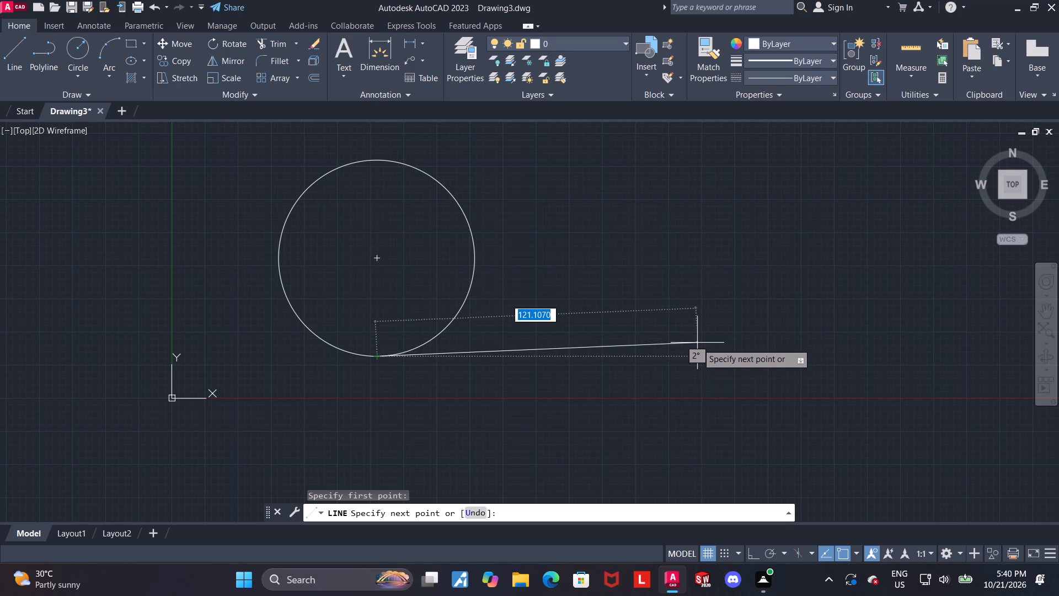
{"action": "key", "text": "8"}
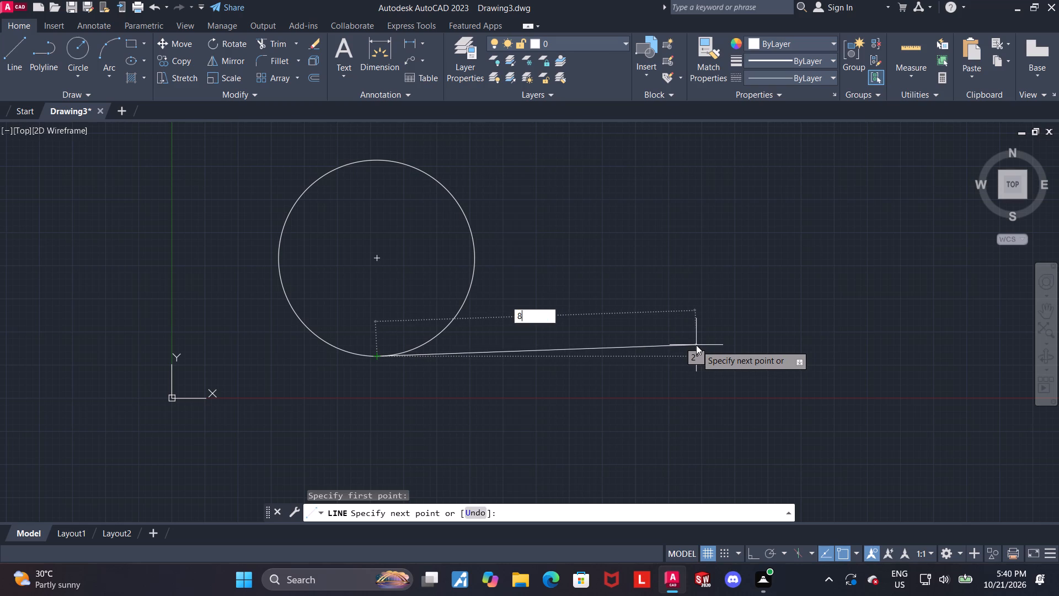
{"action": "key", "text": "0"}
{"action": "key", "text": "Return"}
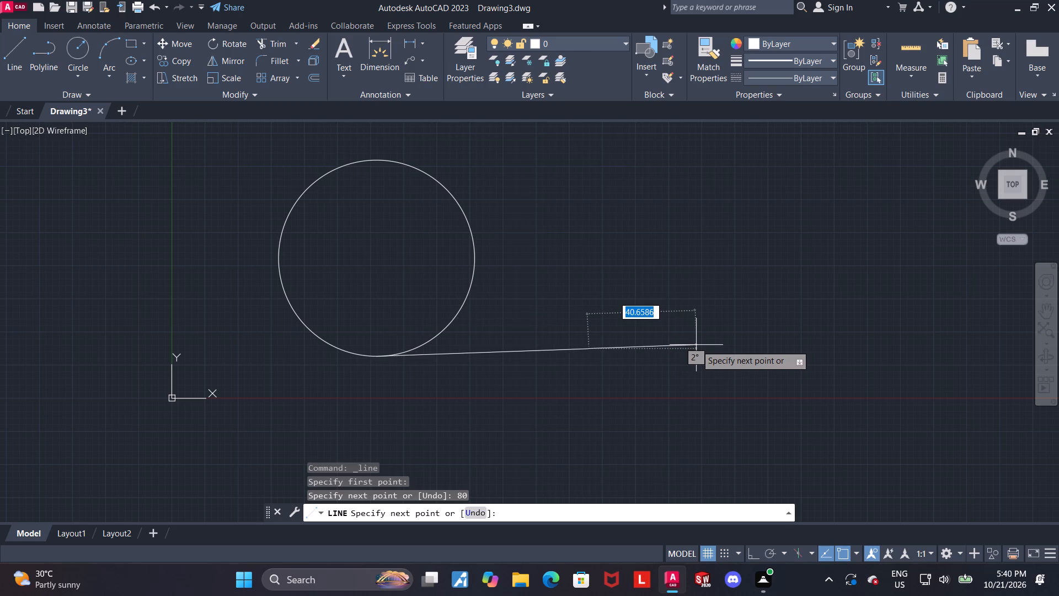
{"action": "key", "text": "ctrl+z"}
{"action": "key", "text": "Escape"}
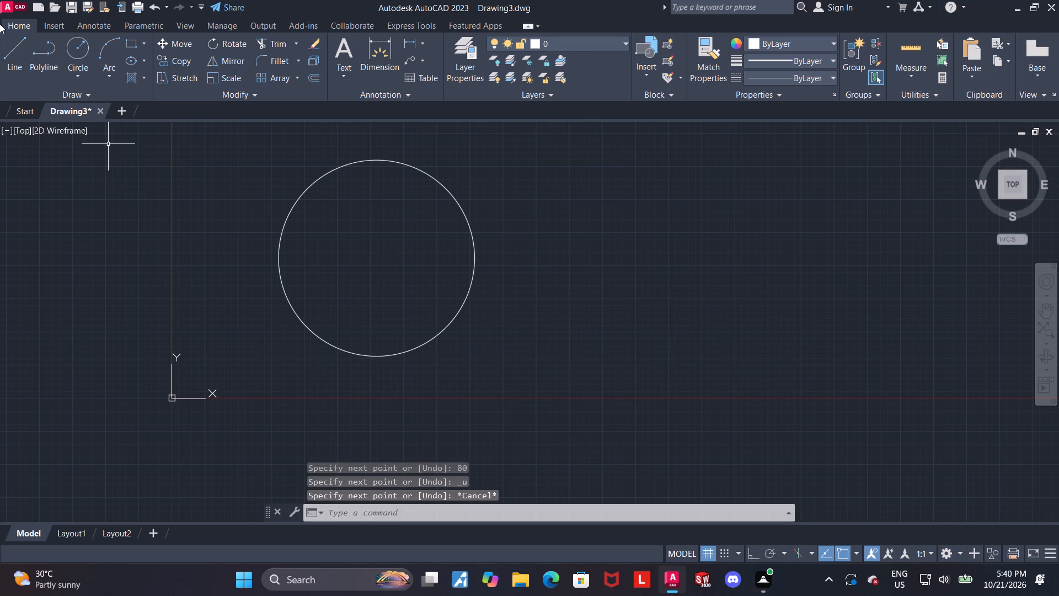
With Ortho on, draw a horizontal line 80 units long to the right from the circle's bottom quadrant point.
{"action": "left_click", "coordinate": [10, 41]}
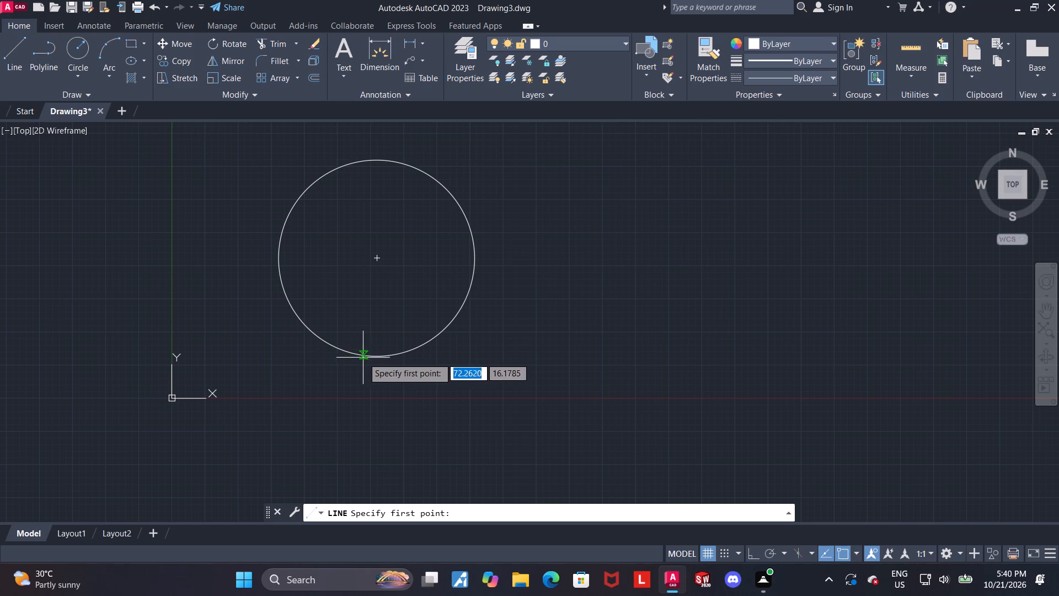
{"action": "left_click", "coordinate": [378, 358]}
{"action": "key", "text": "F8"}
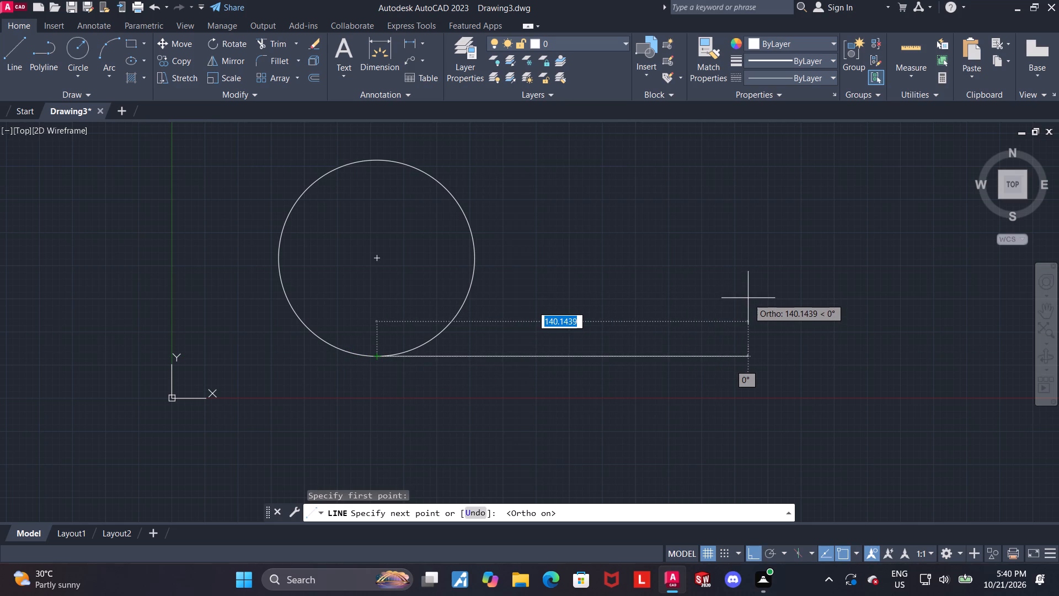
{"action": "type", "text": "80"}
{"action": "key", "text": "Return"}
{"action": "key", "text": "Escape"}
{"action": "key", "text": "Escape"}
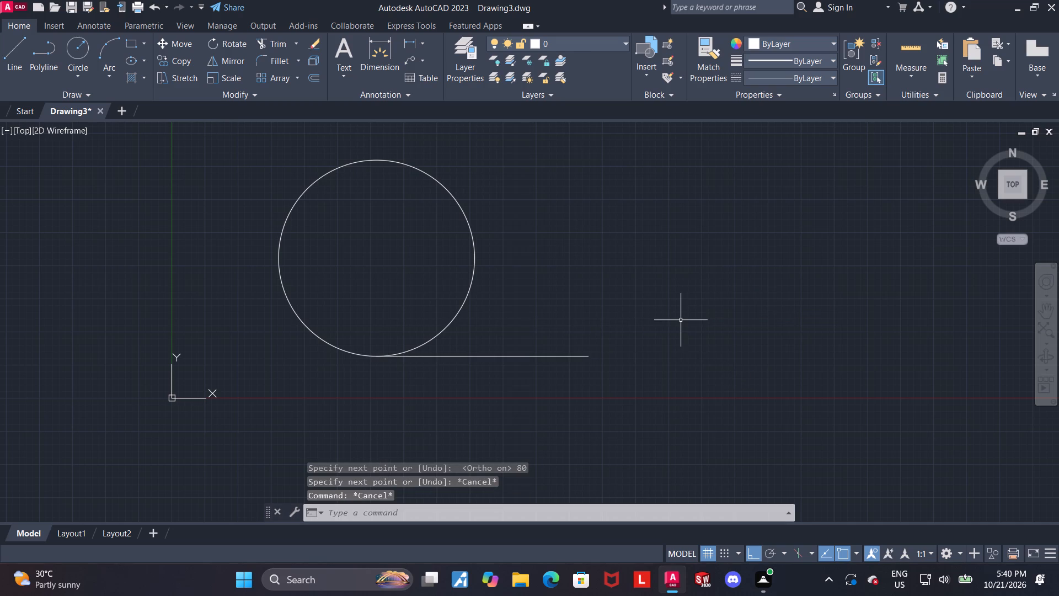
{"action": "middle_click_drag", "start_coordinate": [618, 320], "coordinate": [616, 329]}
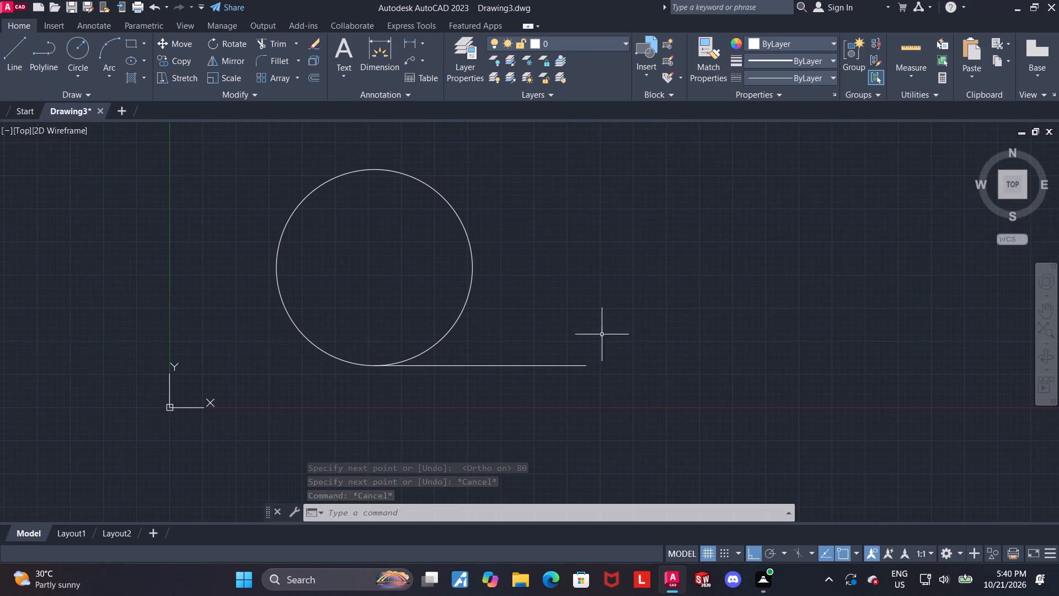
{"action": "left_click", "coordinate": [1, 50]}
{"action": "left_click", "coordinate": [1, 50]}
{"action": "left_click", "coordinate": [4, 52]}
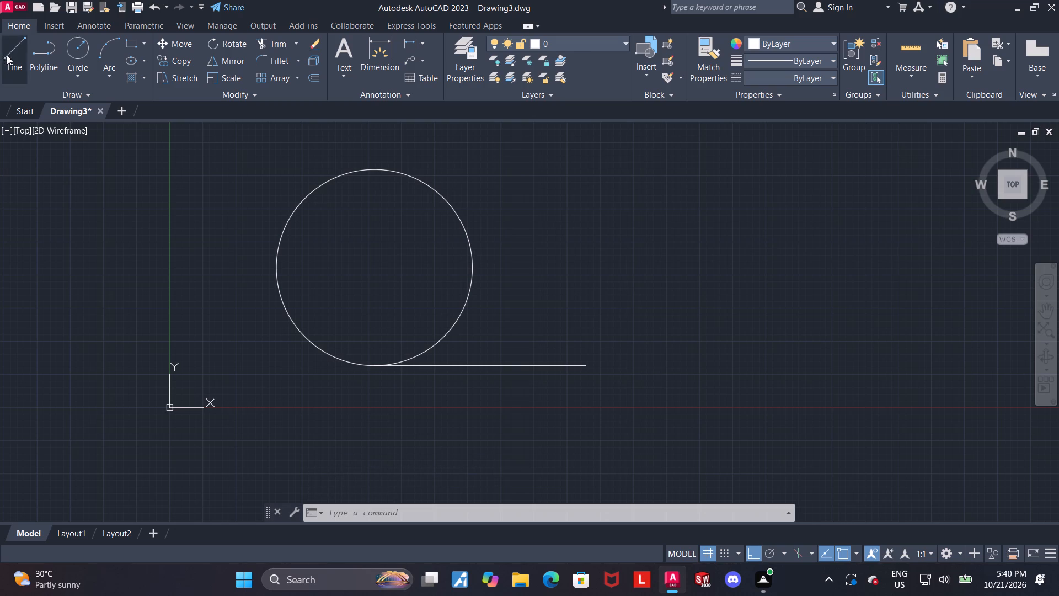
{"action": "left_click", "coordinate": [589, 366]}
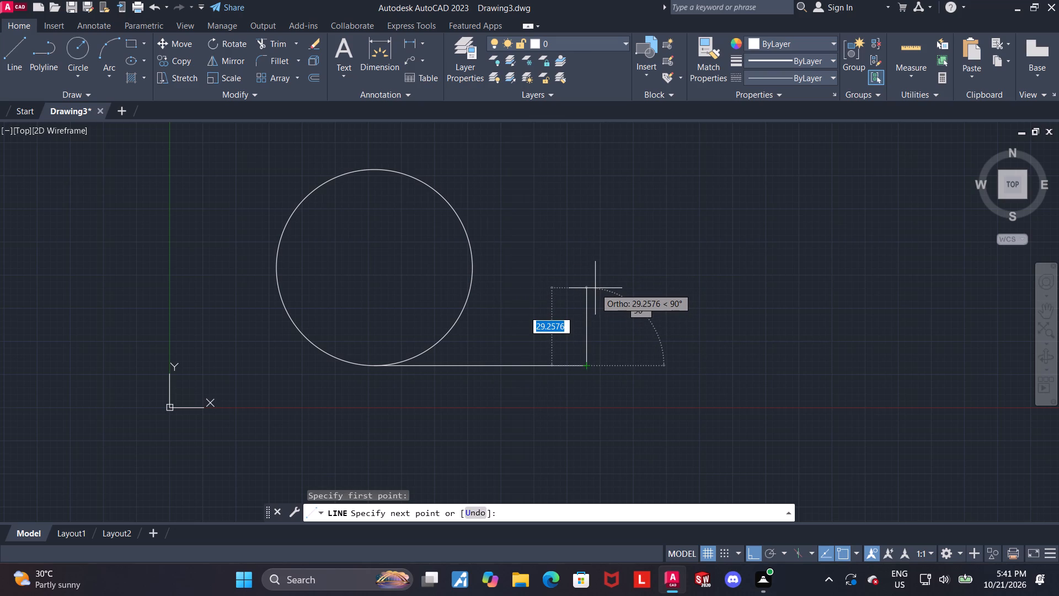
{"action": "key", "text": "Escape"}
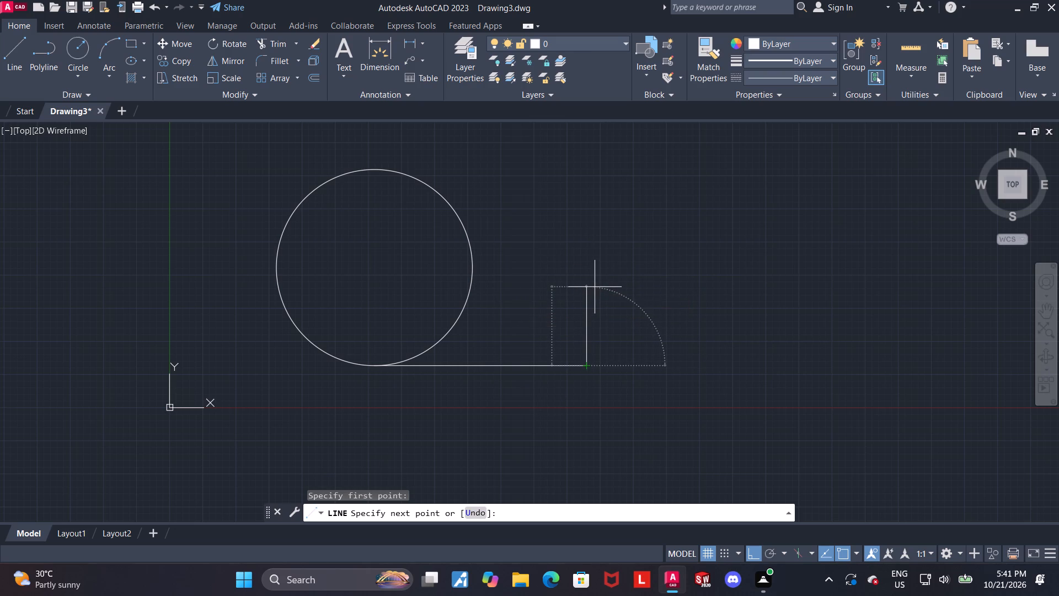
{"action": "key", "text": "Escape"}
Draw a horizontal line through the circle's centre, from just outside its left side to beyond the lower line's right end.
{"action": "left_click", "coordinate": [4, 54]}
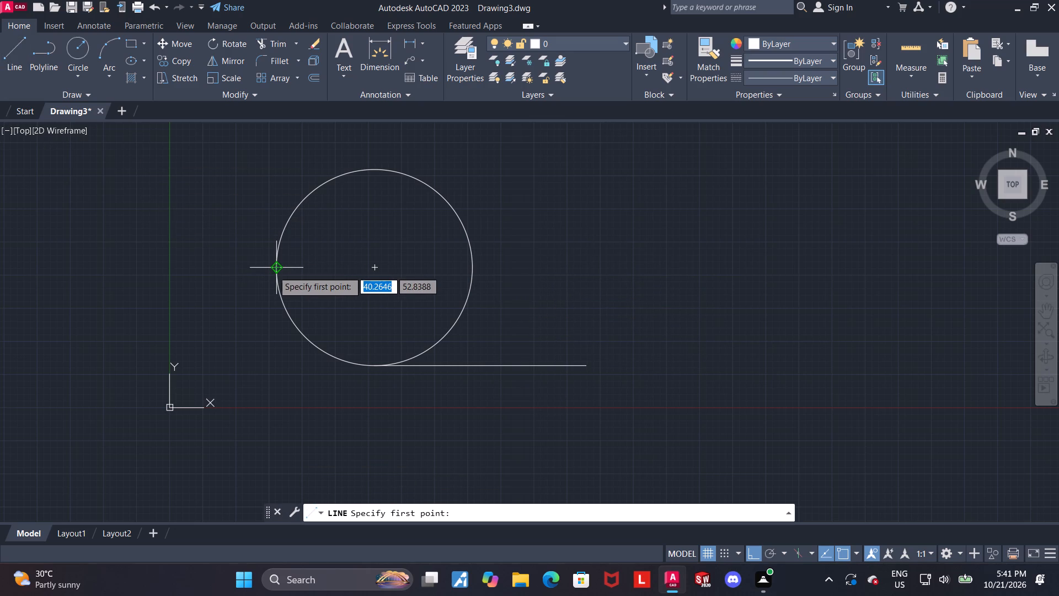
{"action": "left_click", "coordinate": [256, 264]}
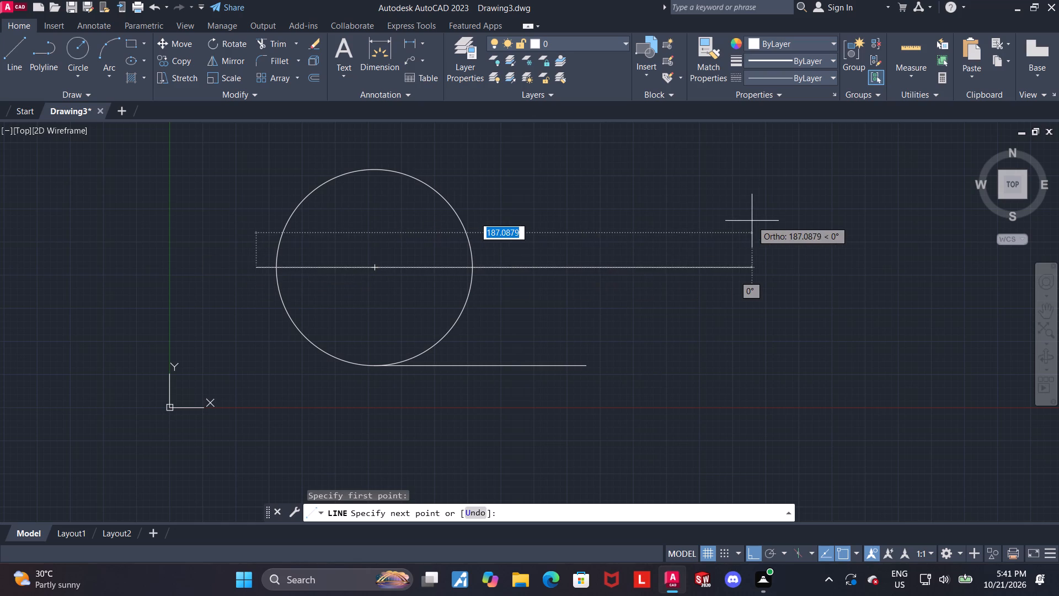
{"action": "left_click", "coordinate": [731, 217]}
{"action": "key", "text": "Escape"}
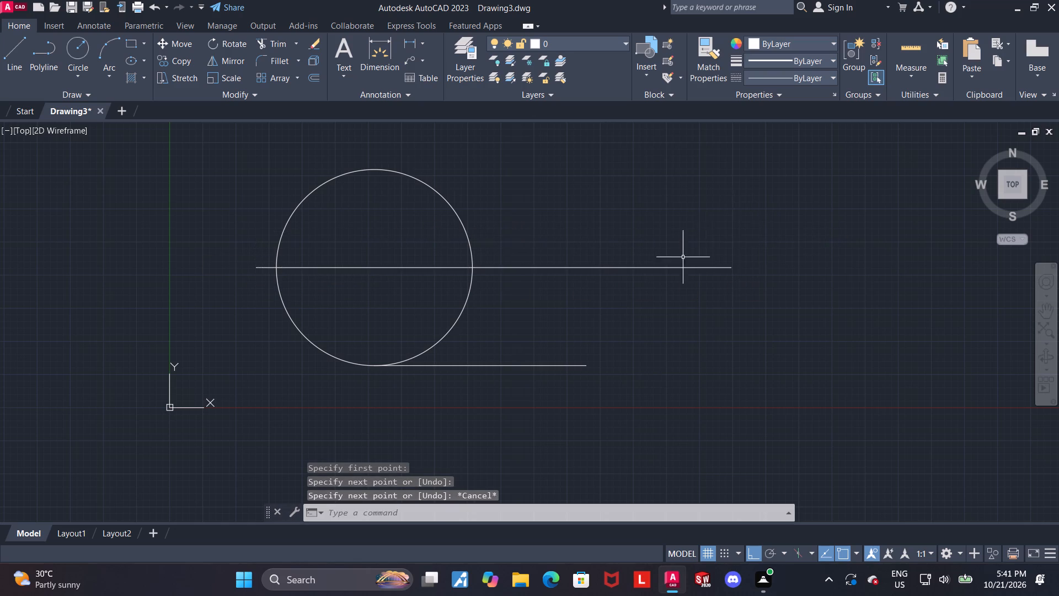
Load the ACAD_ISO04W100 long-dash dot linetype and apply it to the horizontal line through the circle's centre.
{"action": "left_click", "coordinate": [678, 269]}
{"action": "left_click", "coordinate": [794, 78]}
{"action": "left_click", "coordinate": [790, 140]}
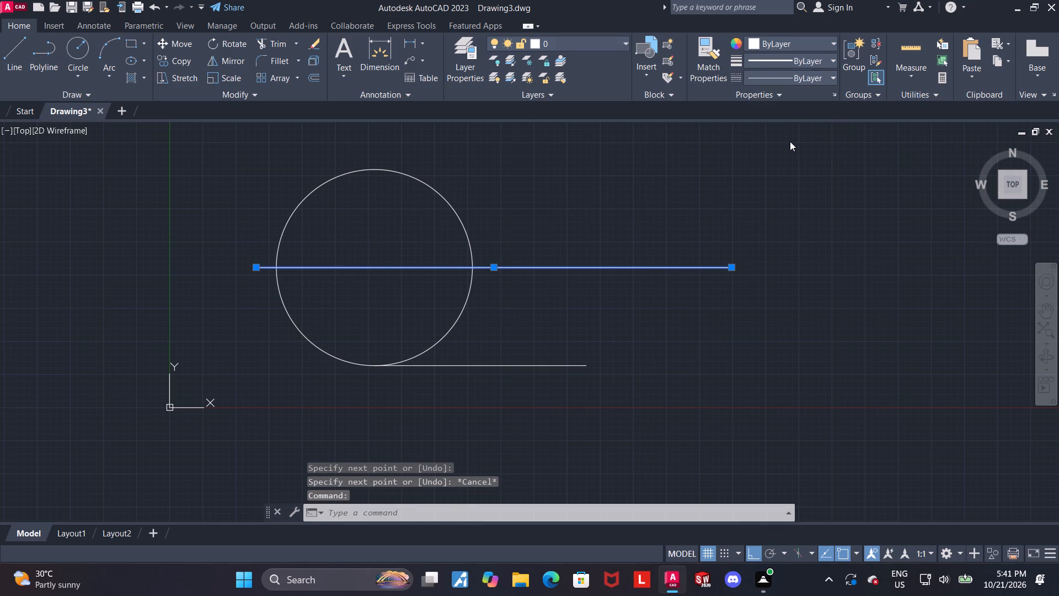
{"action": "left_click", "coordinate": [621, 173]}
{"action": "double_click", "coordinate": [562, 286]}
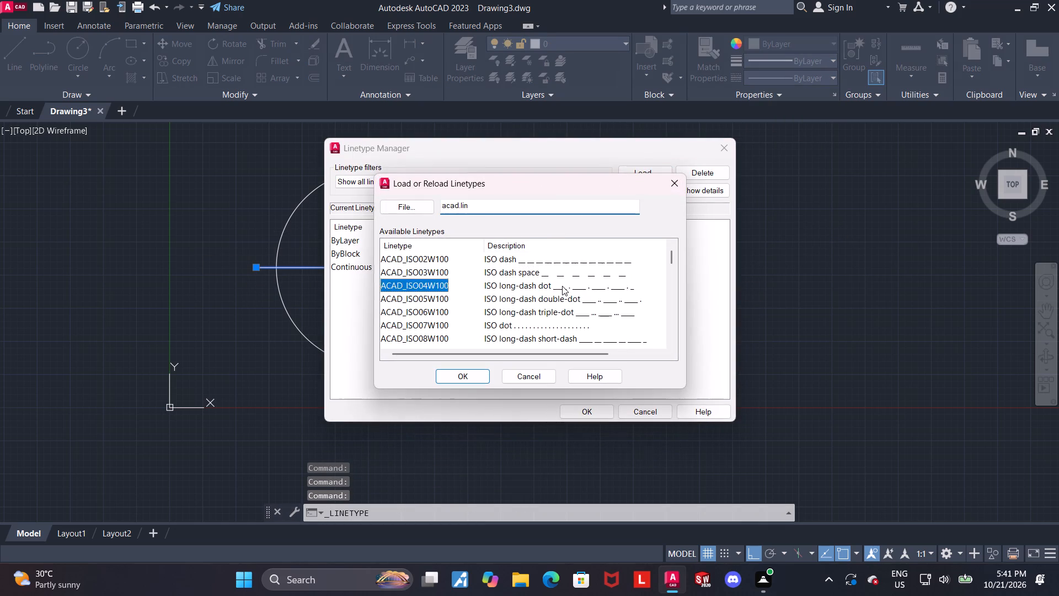
{"action": "left_click", "coordinate": [571, 410]}
{"action": "left_click", "coordinate": [598, 300]}
{"action": "left_click", "coordinate": [584, 257]}
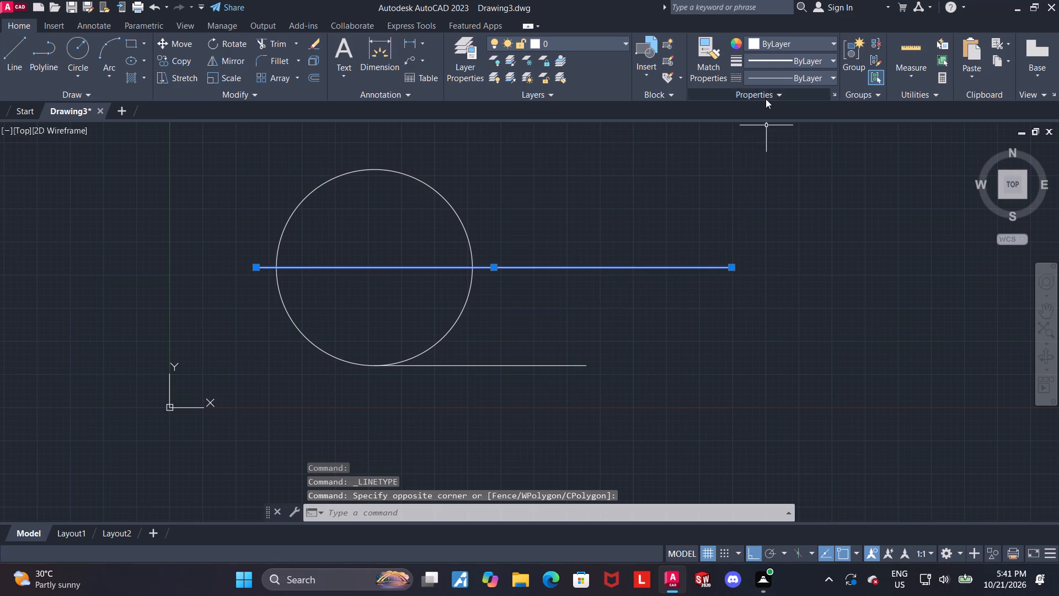
{"action": "left_click", "coordinate": [768, 82]}
{"action": "left_click", "coordinate": [775, 123]}
Set the colour of the horizontal centre line to cyan.
{"action": "left_click", "coordinate": [776, 35]}
{"action": "left_click", "coordinate": [779, 41]}
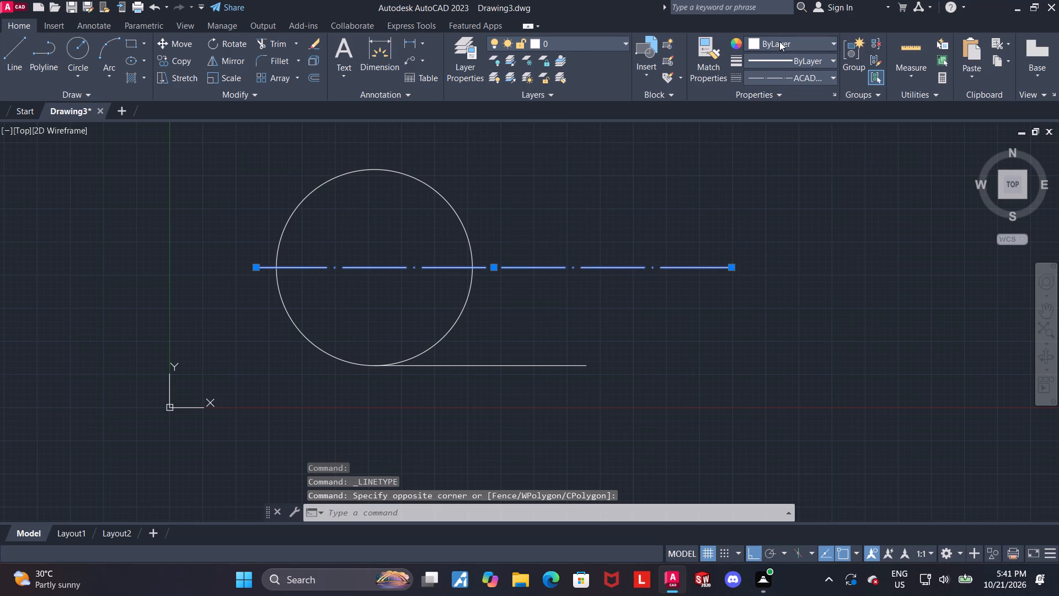
{"action": "left_click", "coordinate": [796, 175]}
{"action": "key", "text": "Escape"}
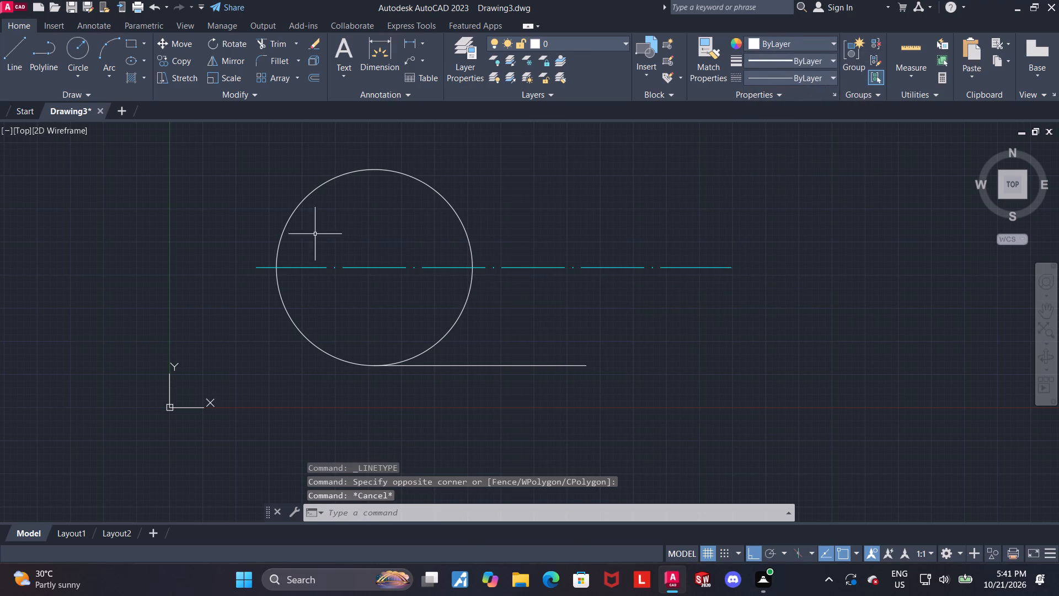
Draw a vertical line upward from the right end of the lower horizontal line, crossing the centre line.
{"action": "left_click", "coordinate": [22, 45]}
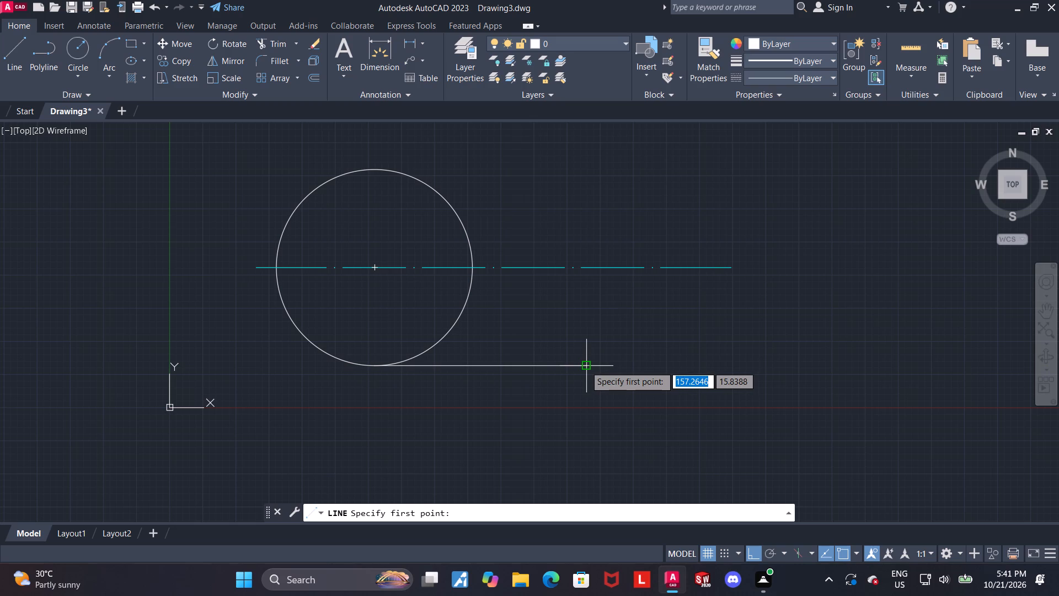
{"action": "left_click", "coordinate": [585, 366]}
{"action": "left_click", "coordinate": [581, 195]}
{"action": "key", "text": "Escape"}
{"action": "key", "text": "Escape"}
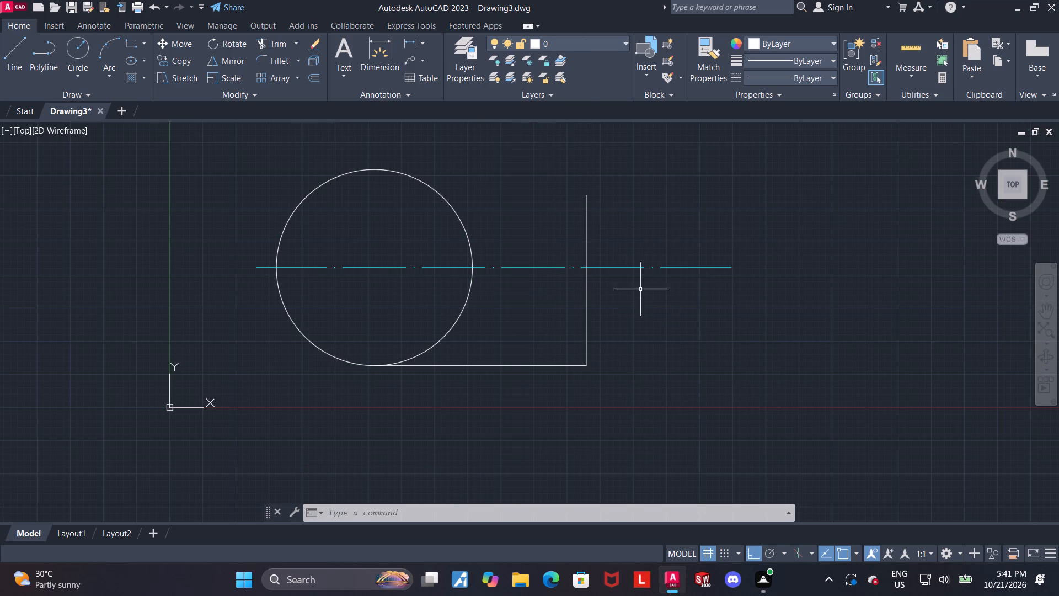
Trim off the part of the vertical line below the horizontal centre line.
{"action": "left_click", "coordinate": [266, 42]}
{"action": "left_click_drag", "start_coordinate": [640, 322], "coordinate": [498, 305]}
{"action": "key", "text": "Escape"}
{"action": "key", "text": "Escape"}
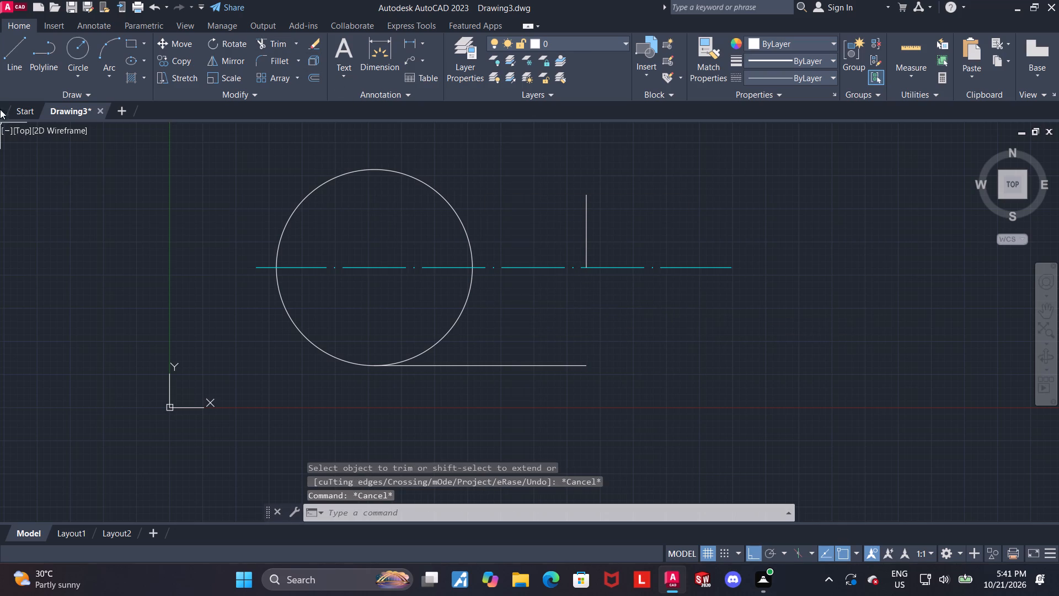
Draw a 15-unit line down from where the vertical line meets the centre line, continuing about 28 units horizontally towards the circle.
{"action": "left_click", "coordinate": [9, 54]}
{"action": "scroll", "coordinate": [598, 363], "scroll_direction": "up", "scroll_amount": 1}
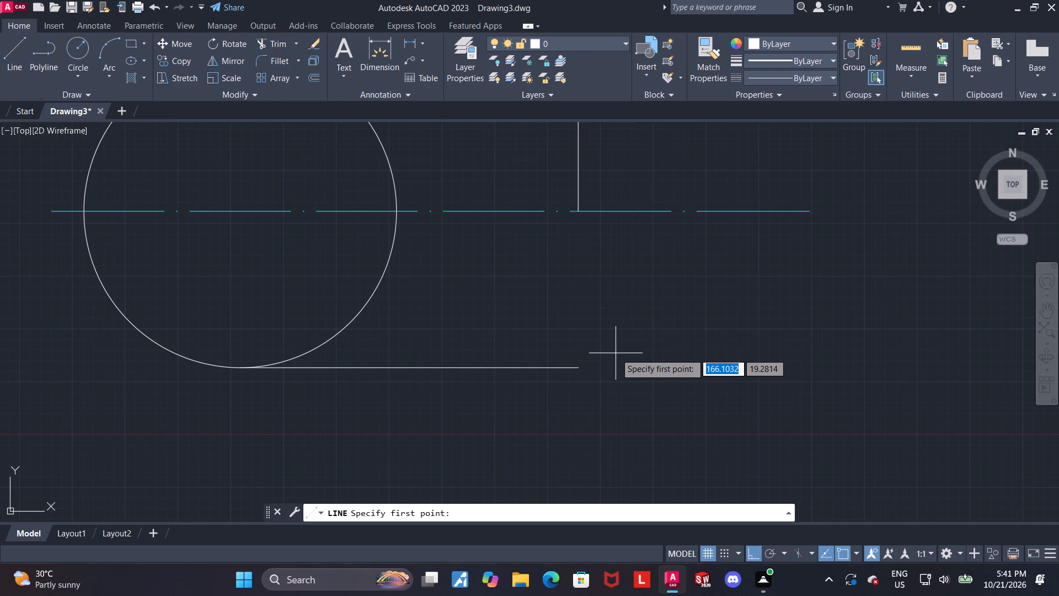
{"action": "scroll", "coordinate": [616, 353], "scroll_direction": "down", "scroll_amount": 1}
{"action": "left_click", "coordinate": [1, 54]}
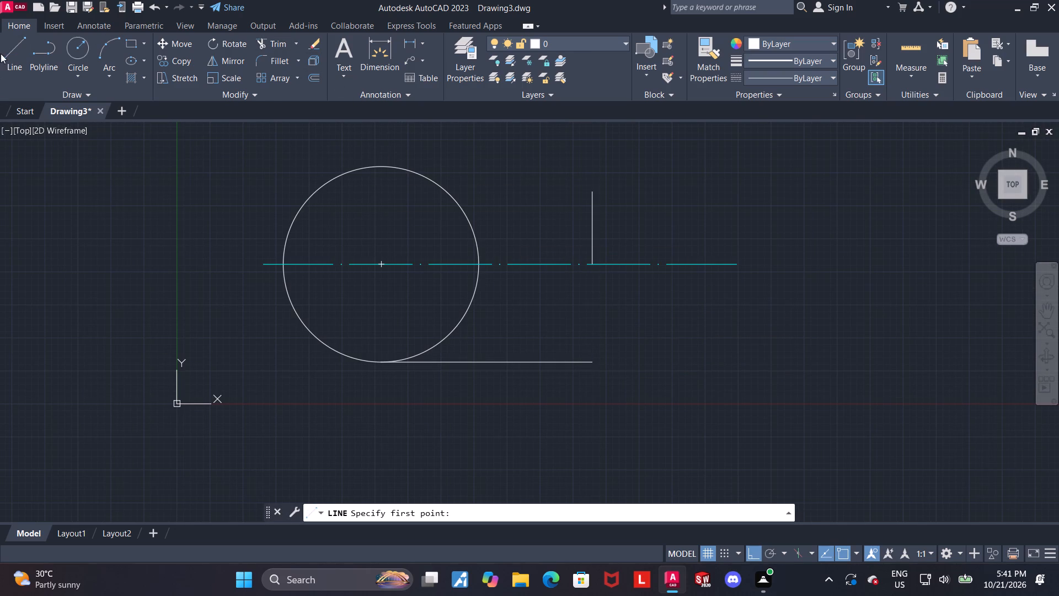
{"action": "left_click", "coordinate": [7, 54]}
{"action": "left_click", "coordinate": [590, 264]}
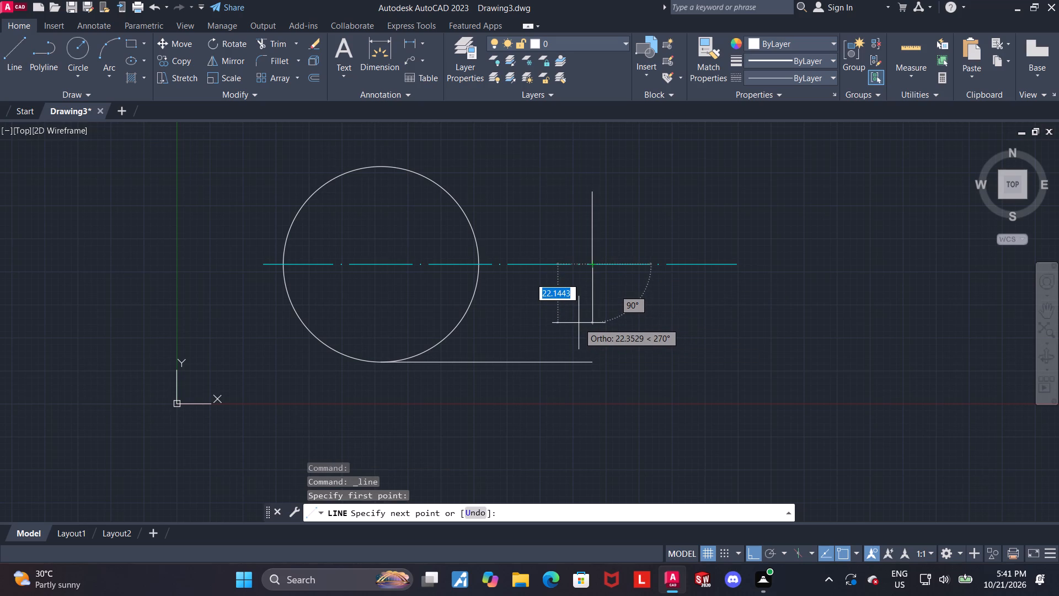
{"action": "type", "text": "15"}
{"action": "key", "text": "Return"}
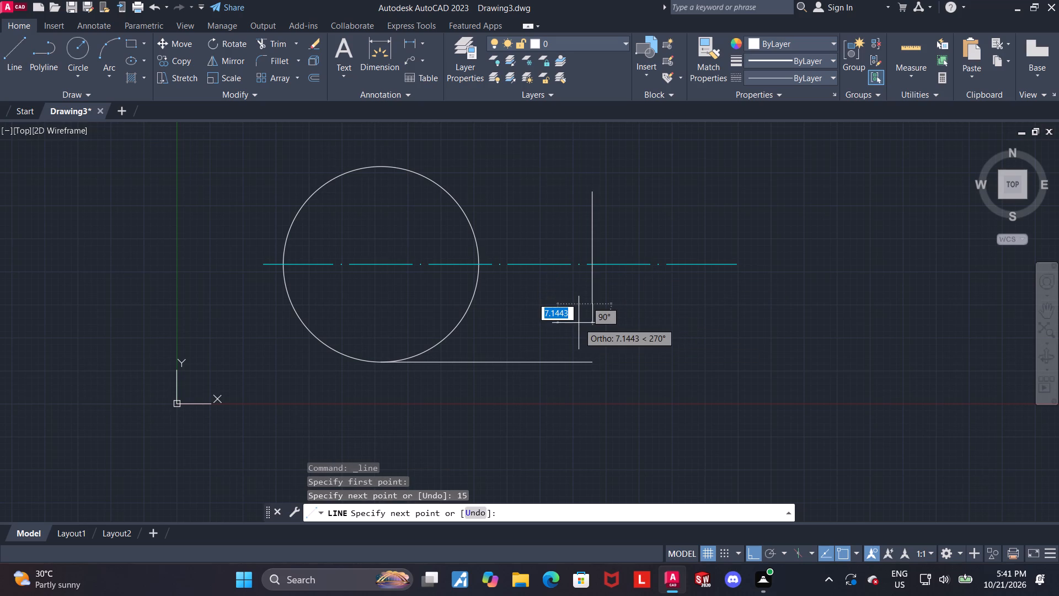
{"action": "left_click", "coordinate": [519, 308]}
{"action": "key", "text": "Escape"}
{"action": "key", "text": "Escape"}
Trim away the 15-unit vertical segment just below the centre line.
{"action": "left_click", "coordinate": [280, 46]}
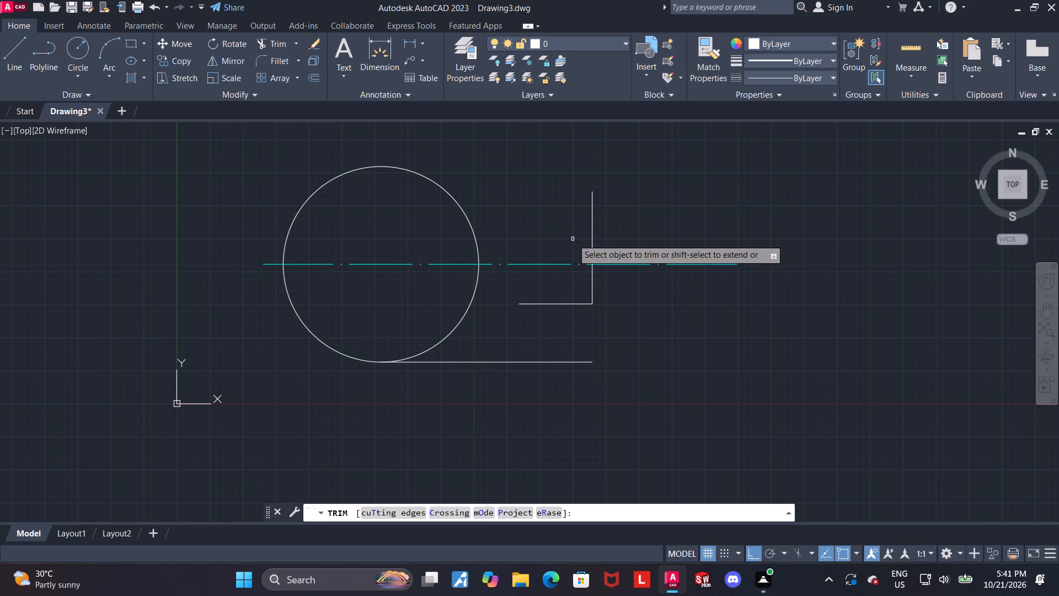
{"action": "left_click", "coordinate": [593, 272]}
{"action": "key", "text": "Escape"}
Draw a vertical line from the short horizontal line's outer end down to the end of the bottom tangent line.
{"action": "left_click", "coordinate": [8, 57]}
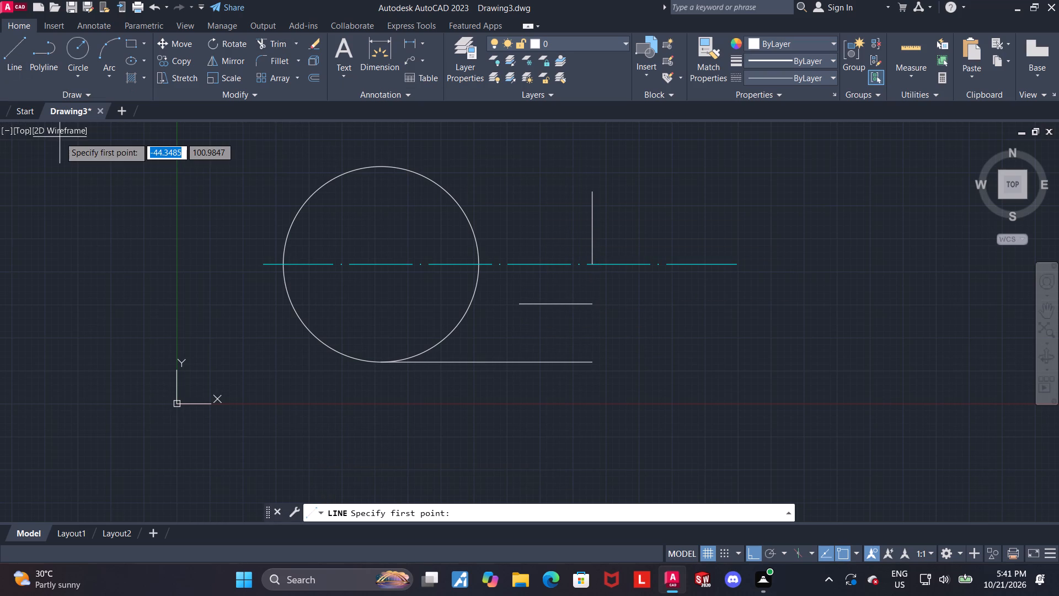
{"action": "left_click", "coordinate": [593, 304]}
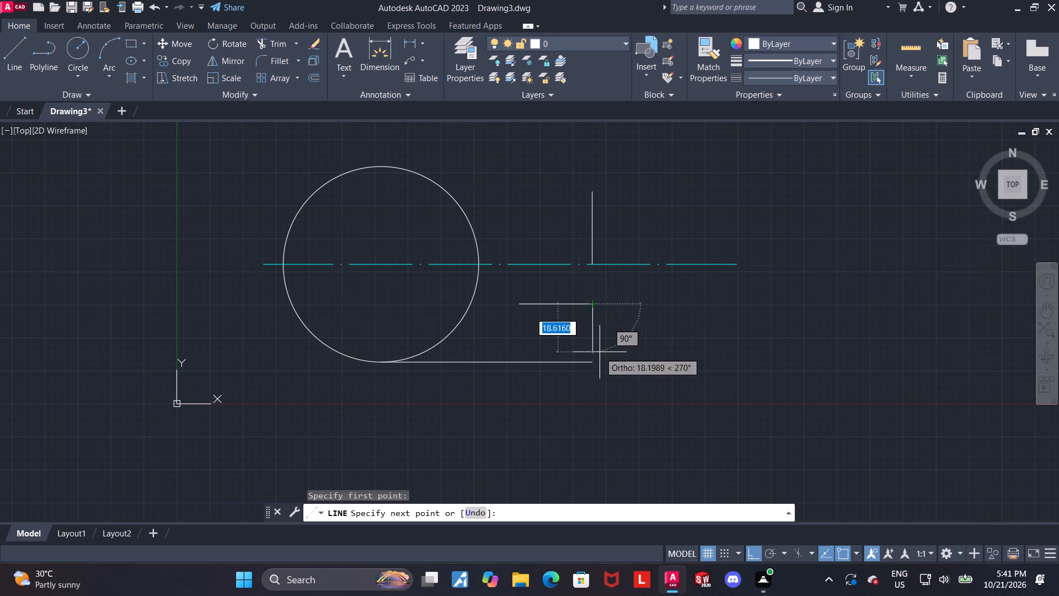
{"action": "left_click", "coordinate": [596, 364]}
{"action": "key", "text": "Escape"}
{"action": "key", "text": "Escape"}
{"action": "key", "text": "Escape"}
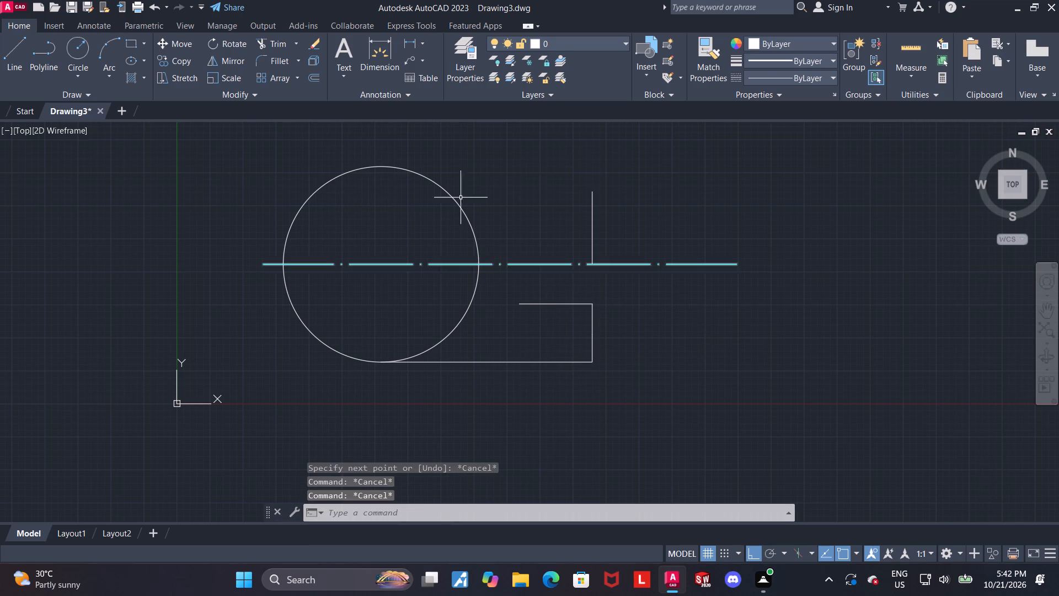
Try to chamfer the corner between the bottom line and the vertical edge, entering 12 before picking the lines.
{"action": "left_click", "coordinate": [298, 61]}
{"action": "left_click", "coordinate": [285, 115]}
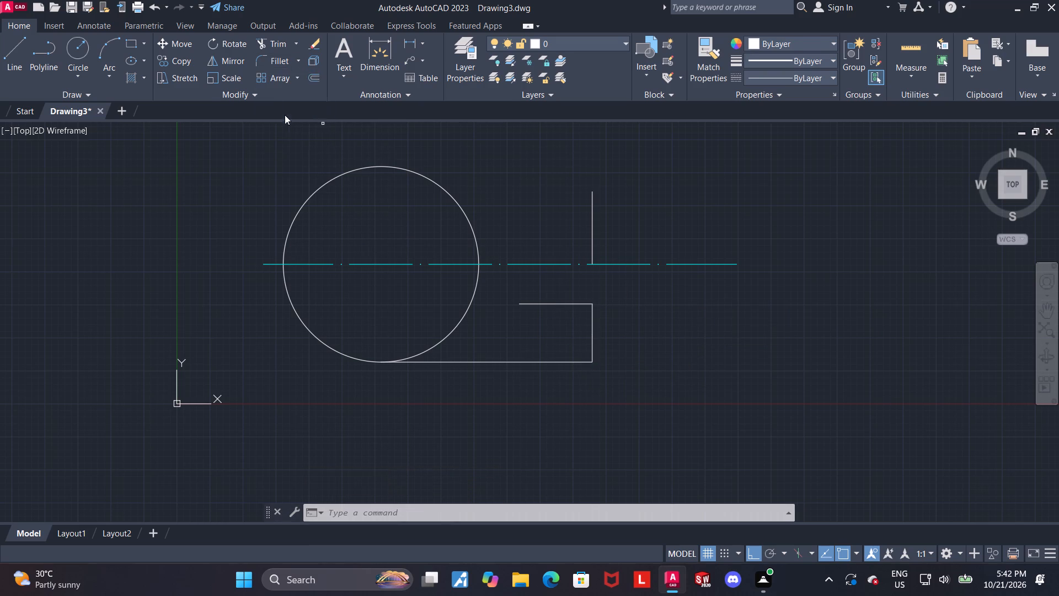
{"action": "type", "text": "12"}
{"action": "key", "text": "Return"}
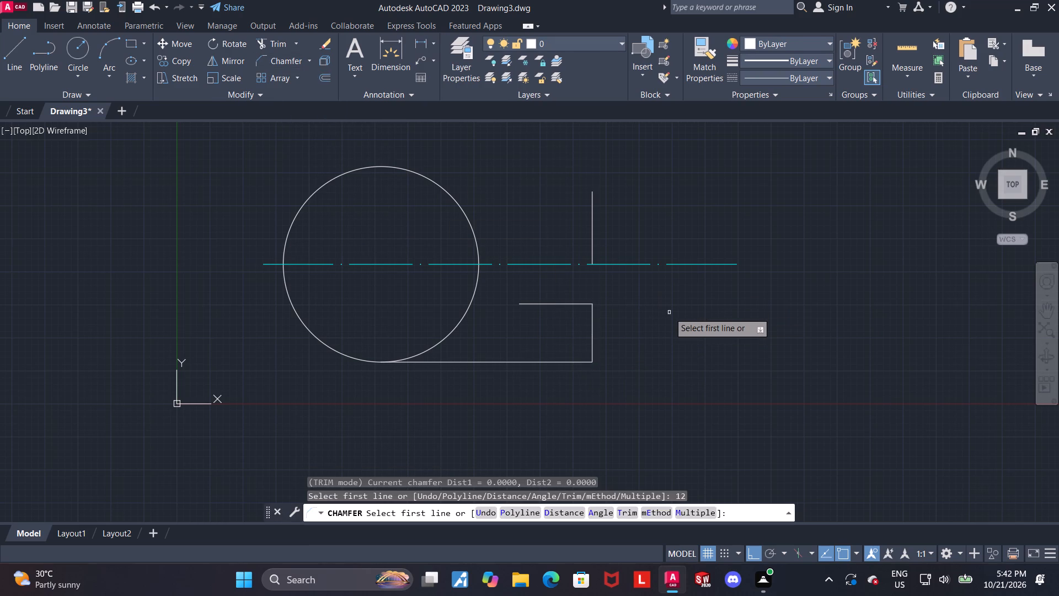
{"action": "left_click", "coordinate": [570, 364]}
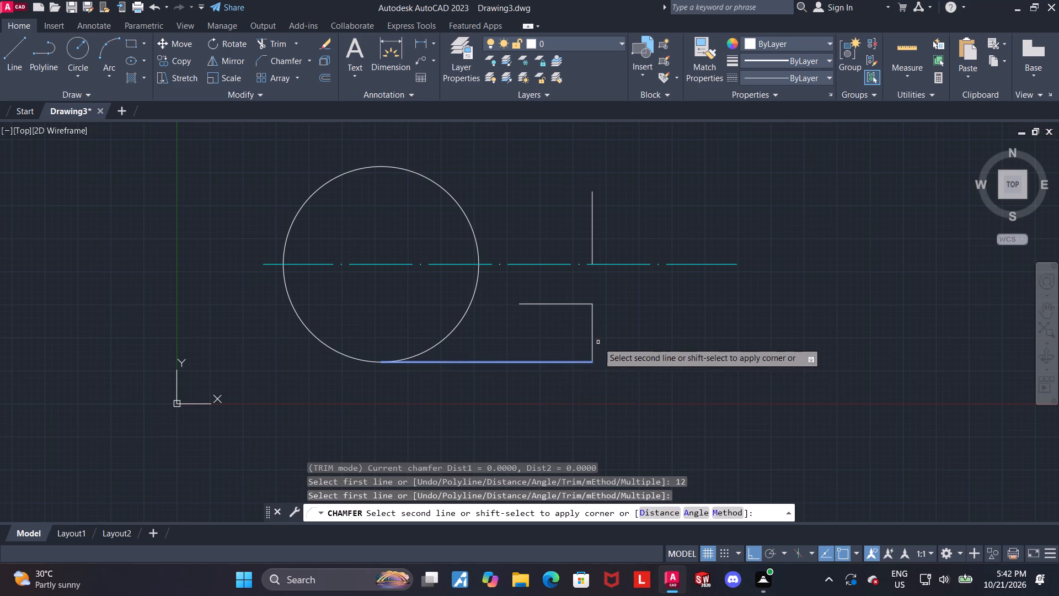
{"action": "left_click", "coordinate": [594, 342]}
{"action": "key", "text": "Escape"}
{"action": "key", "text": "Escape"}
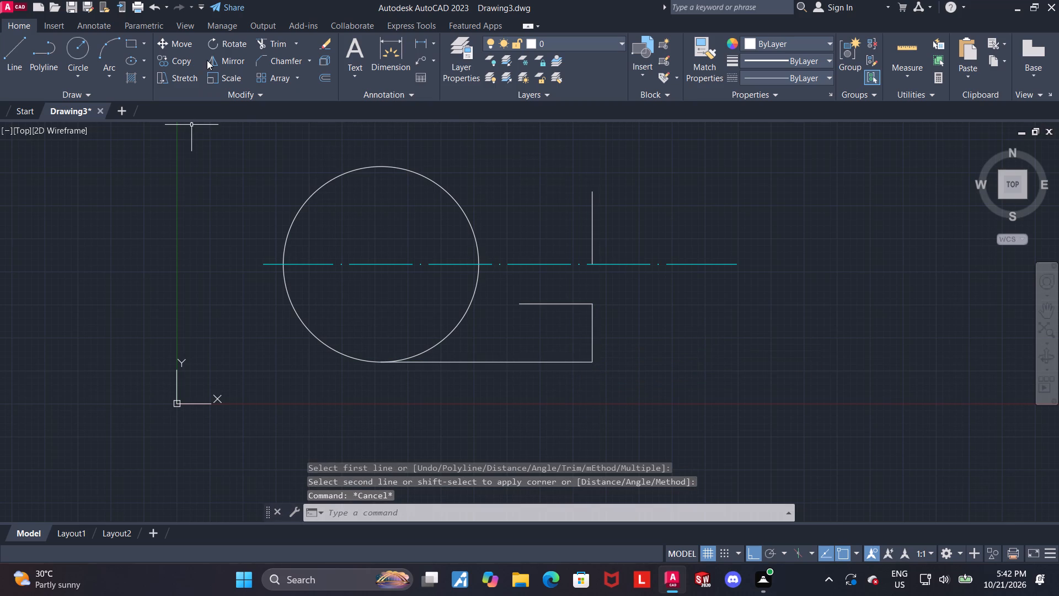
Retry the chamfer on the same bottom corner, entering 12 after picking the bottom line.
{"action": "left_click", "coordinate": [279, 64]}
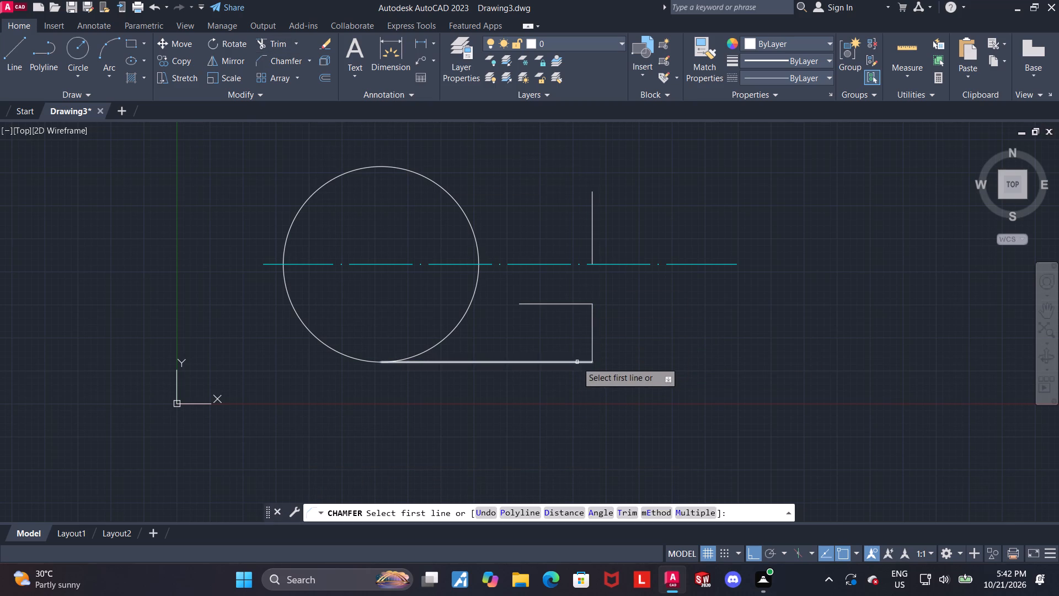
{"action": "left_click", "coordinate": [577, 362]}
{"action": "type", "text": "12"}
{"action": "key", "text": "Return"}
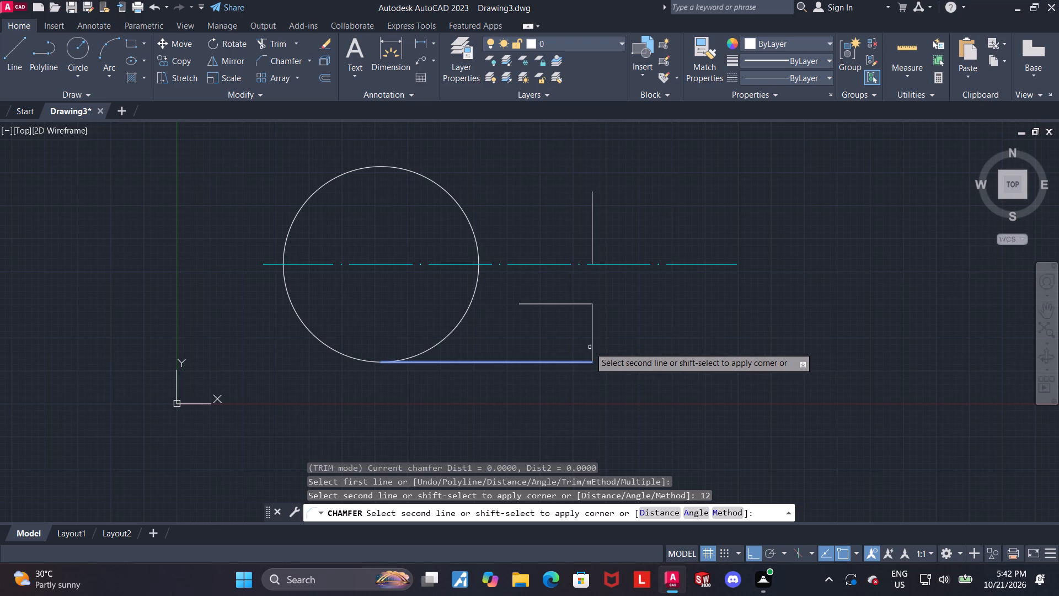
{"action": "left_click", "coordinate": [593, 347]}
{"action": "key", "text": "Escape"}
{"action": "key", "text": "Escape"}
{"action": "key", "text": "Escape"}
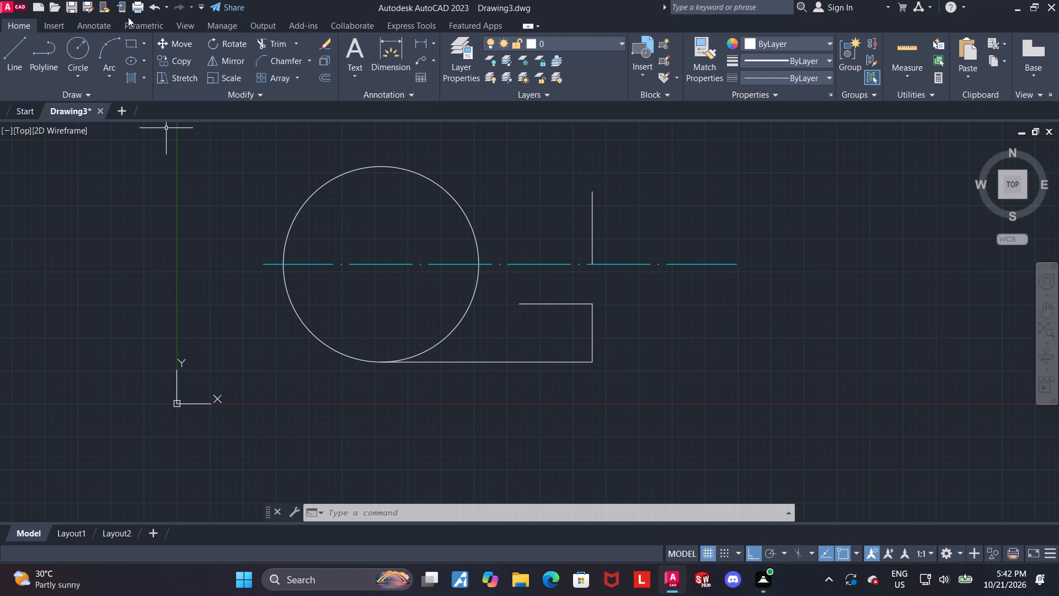
Trim away the short horizontal line below the centre line.
{"action": "left_click", "coordinate": [277, 47]}
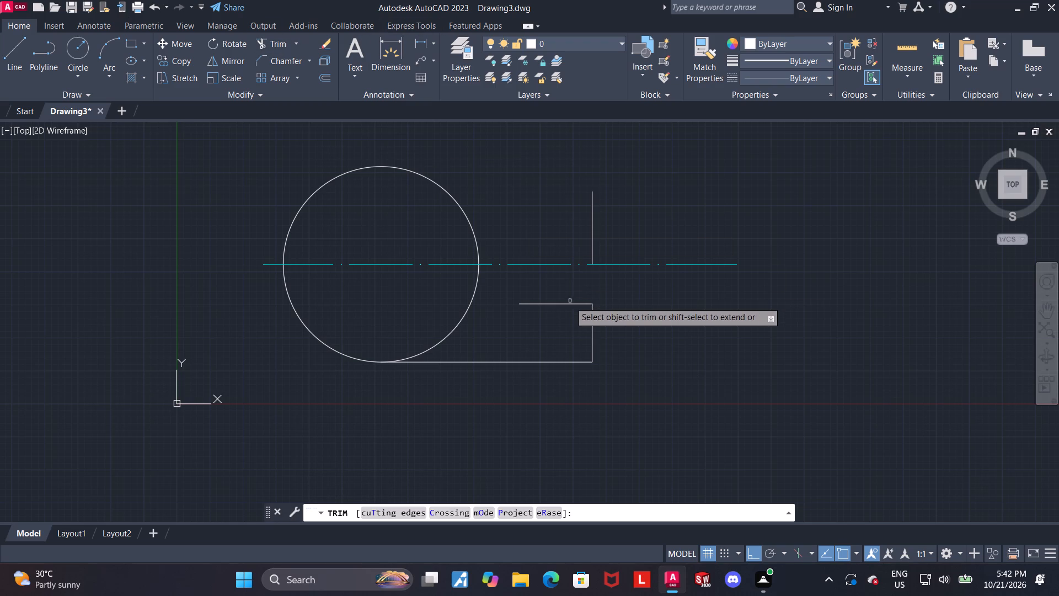
{"action": "left_click", "coordinate": [568, 304]}
{"action": "key", "text": "Escape"}
From the vertical edge's upper end, draw a 36-unit line towards the circle and a 30-unit line straight up.
{"action": "left_click", "coordinate": [15, 58]}
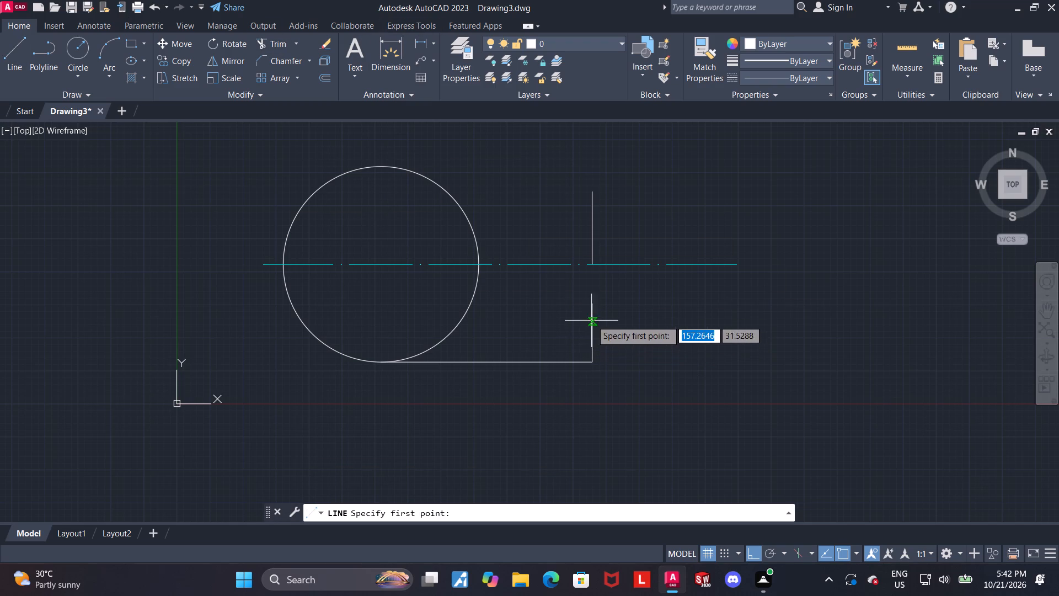
{"action": "left_click", "coordinate": [592, 307]}
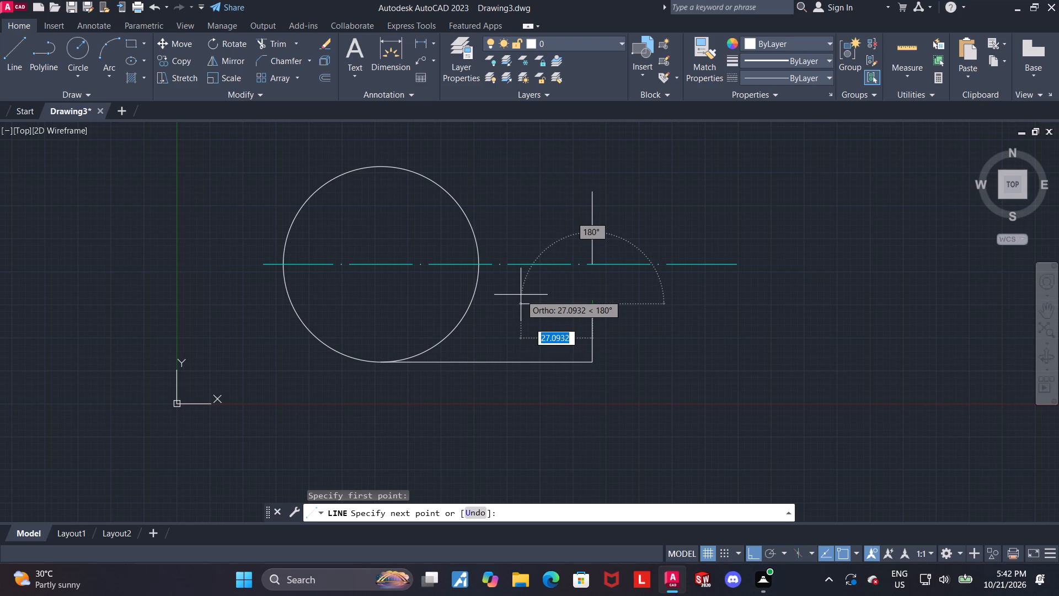
{"action": "key", "text": "3"}
{"action": "key", "text": "6"}
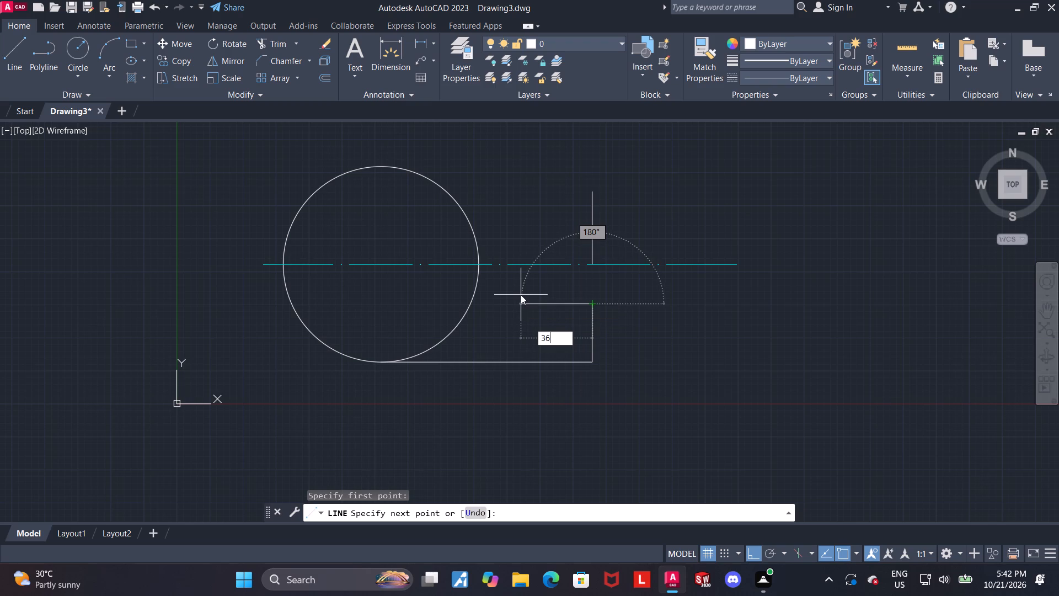
{"action": "key", "text": "Return"}
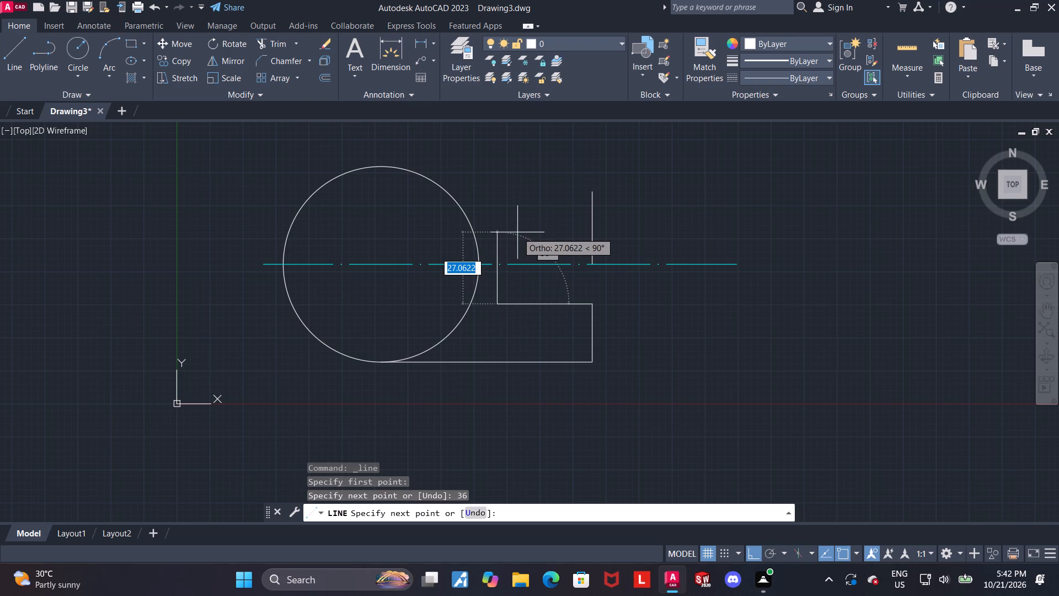
{"action": "type", "text": "30"}
{"action": "key", "text": "Return"}
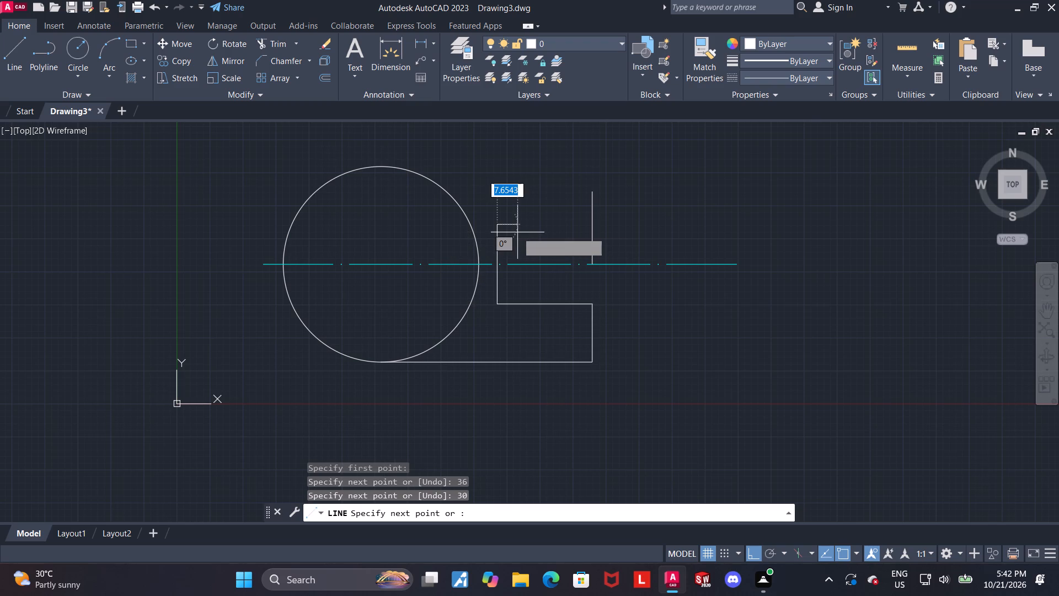
{"action": "key", "text": "Escape"}
{"action": "key", "text": "Escape"}
Trim away the old vertical line standing above the centre line.
{"action": "left_click", "coordinate": [277, 39]}
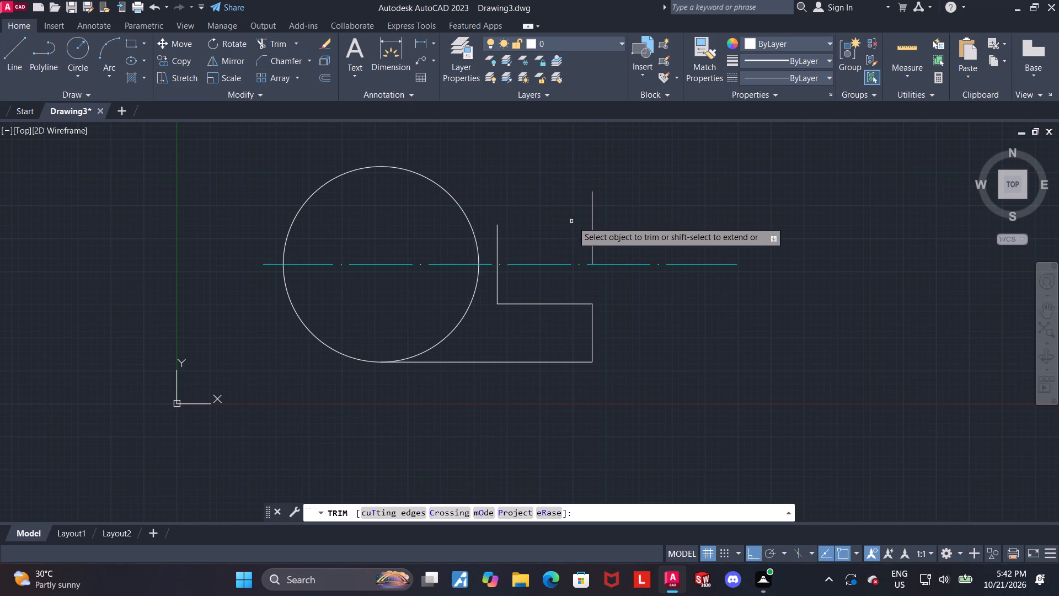
{"action": "left_click", "coordinate": [593, 225]}
{"action": "key", "text": "Escape"}
From the top of the 30-unit line, draw a 36-unit line away from the circle and a 10-unit line upward.
{"action": "left_click", "coordinate": [3, 54]}
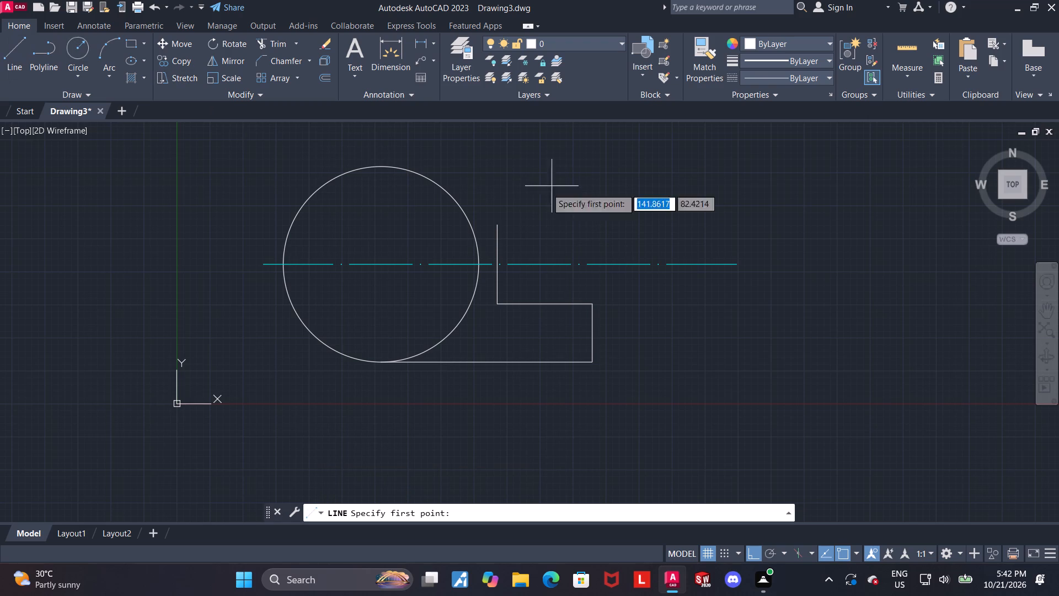
{"action": "left_click", "coordinate": [495, 226]}
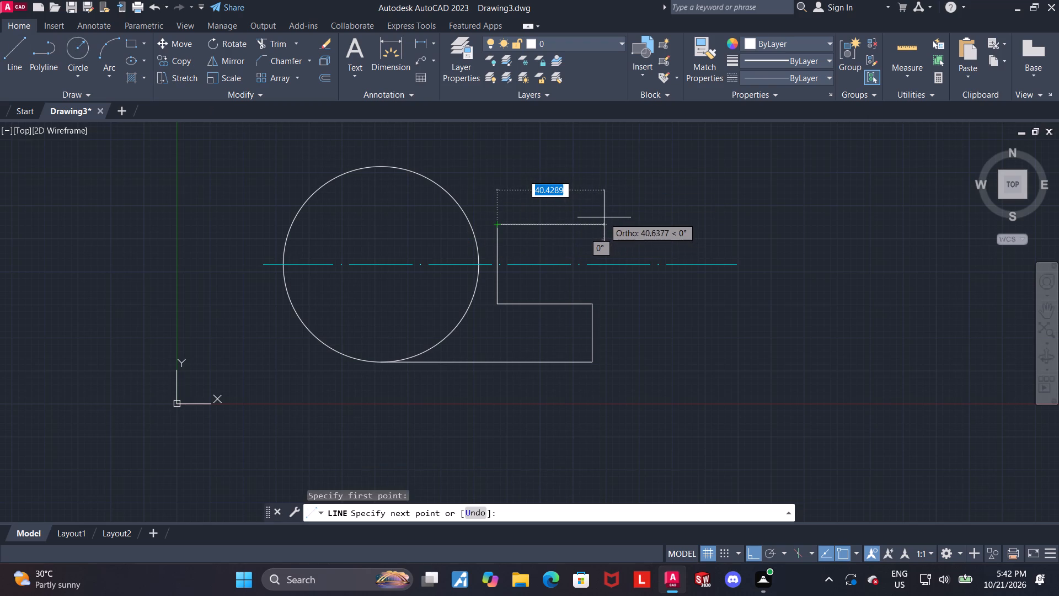
{"action": "type", "text": "36"}
{"action": "key", "text": "Return"}
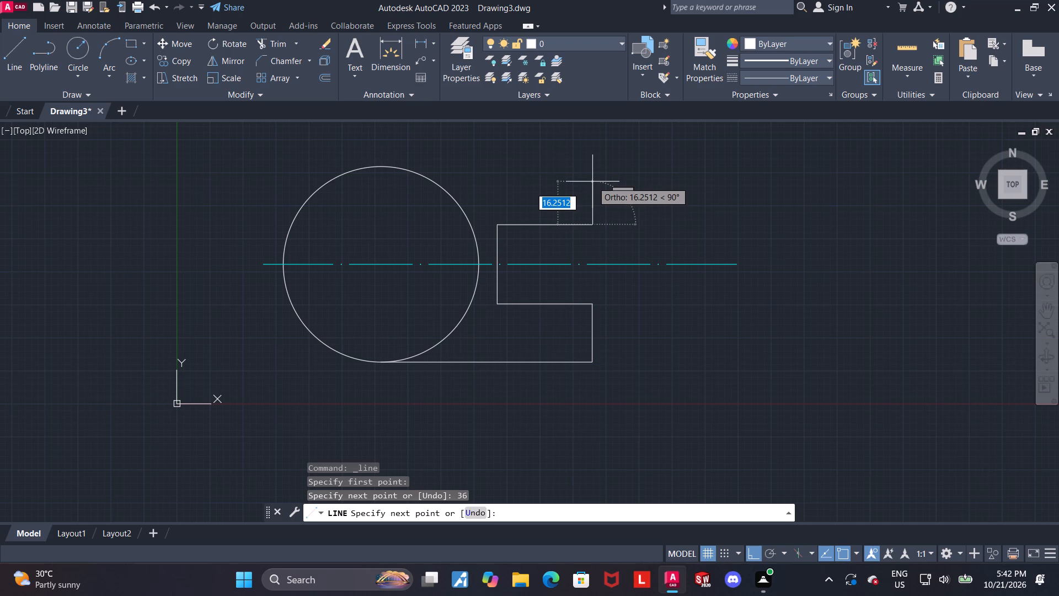
{"action": "type", "text": "10"}
{"action": "key", "text": "Return"}
{"action": "scroll", "coordinate": [590, 177], "scroll_direction": "down", "scroll_amount": 1}
{"action": "key", "text": "Escape"}
{"action": "key", "text": "Escape"}
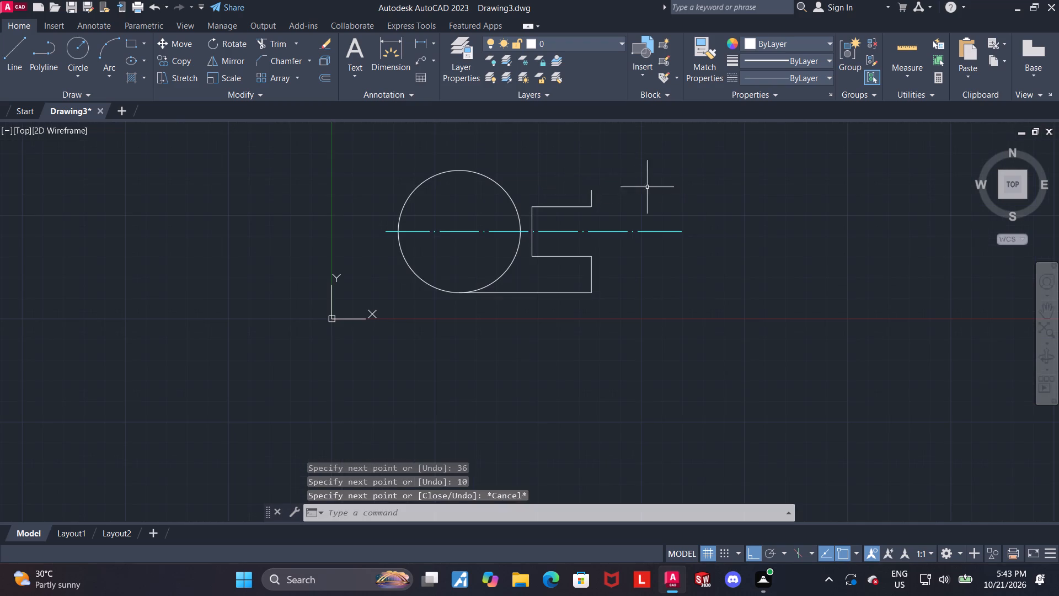
{"action": "key", "text": "Escape"}
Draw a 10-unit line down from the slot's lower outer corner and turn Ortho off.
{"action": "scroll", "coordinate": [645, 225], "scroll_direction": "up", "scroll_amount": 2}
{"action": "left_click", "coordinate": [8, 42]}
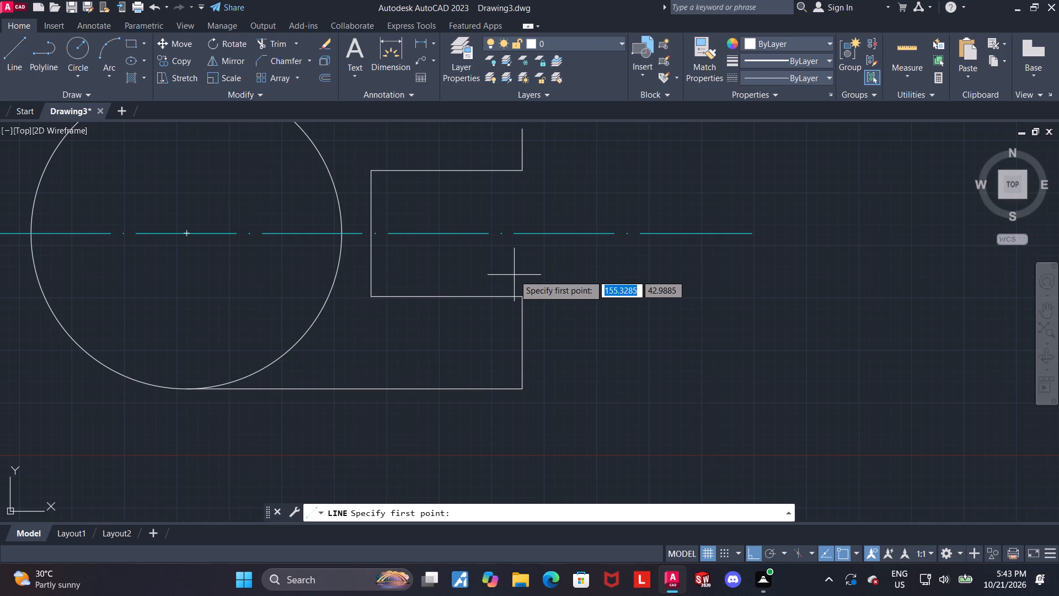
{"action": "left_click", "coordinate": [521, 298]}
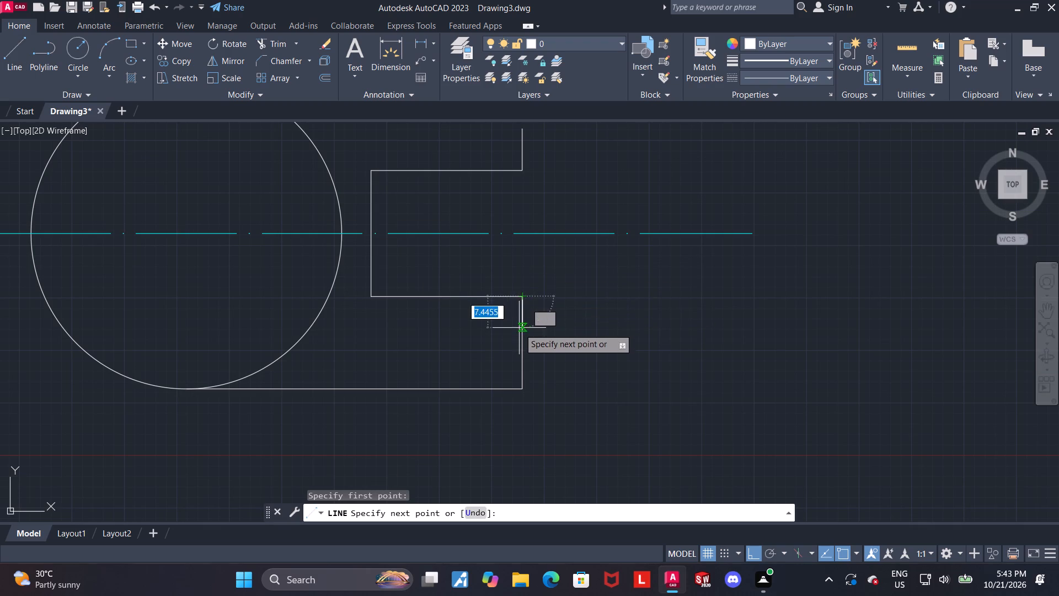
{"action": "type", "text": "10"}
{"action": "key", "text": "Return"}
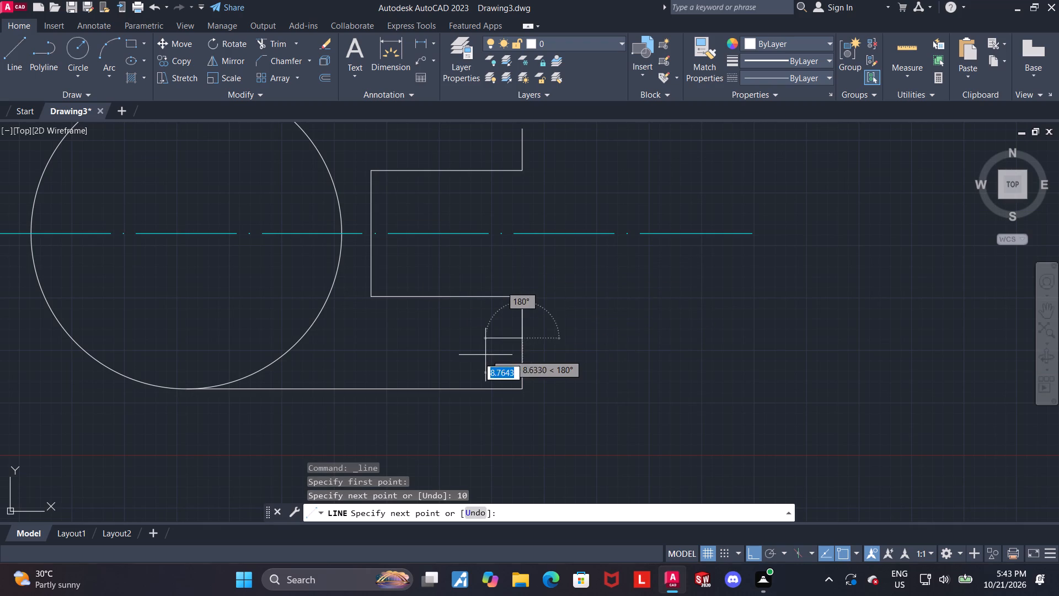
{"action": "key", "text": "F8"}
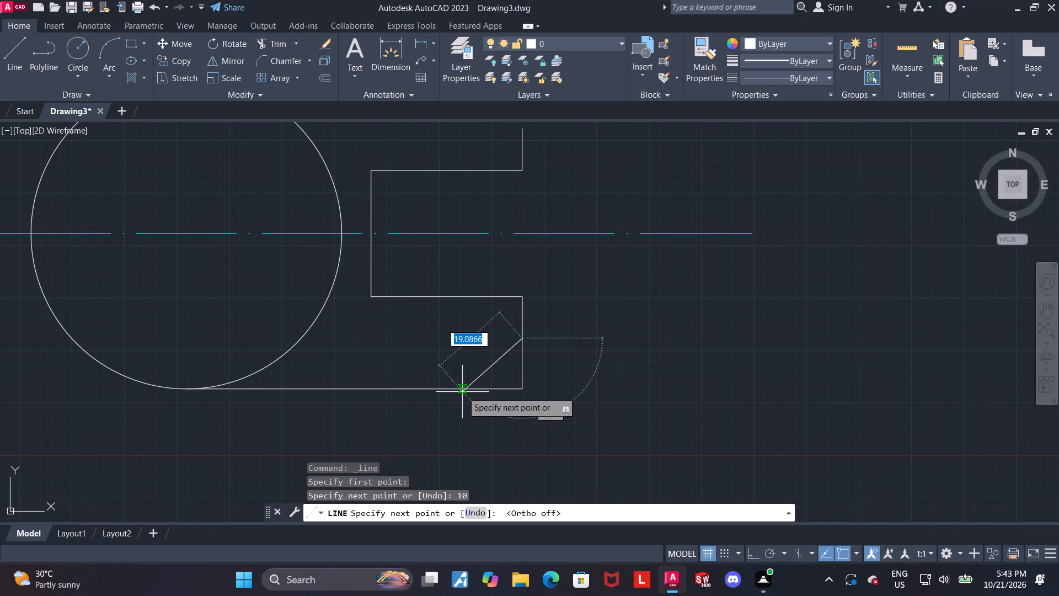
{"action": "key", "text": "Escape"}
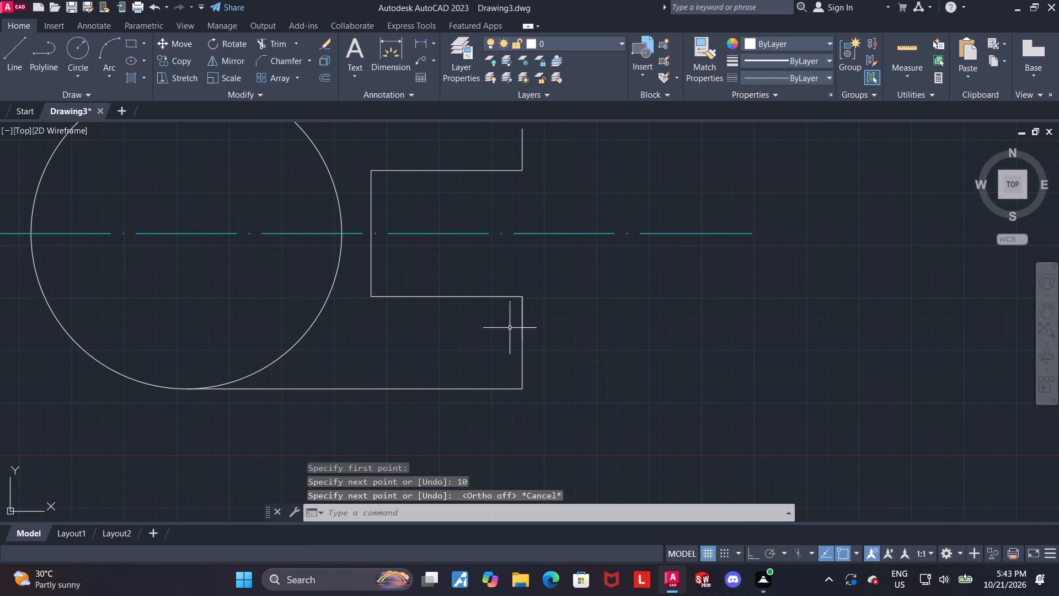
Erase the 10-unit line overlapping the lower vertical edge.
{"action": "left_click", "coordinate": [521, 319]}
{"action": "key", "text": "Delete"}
With Ortho on, draw a horizontal line about 80 units long from the circle's top quadrant toward the slot's open end.
{"action": "scroll", "coordinate": [630, 336], "scroll_direction": "down", "scroll_amount": 2}
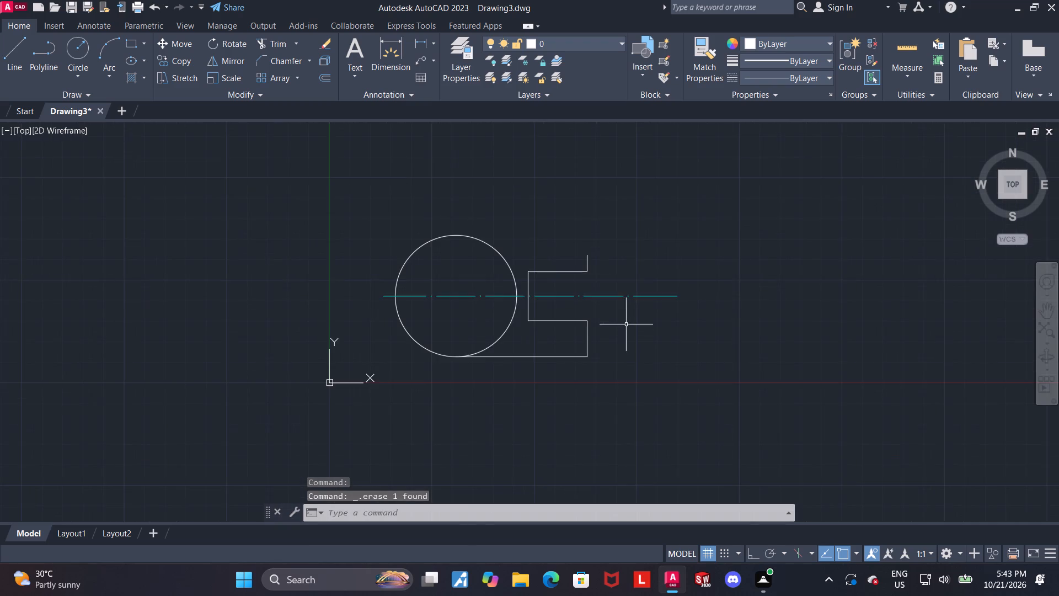
{"action": "middle_click_drag", "start_coordinate": [625, 324], "coordinate": [620, 344]}
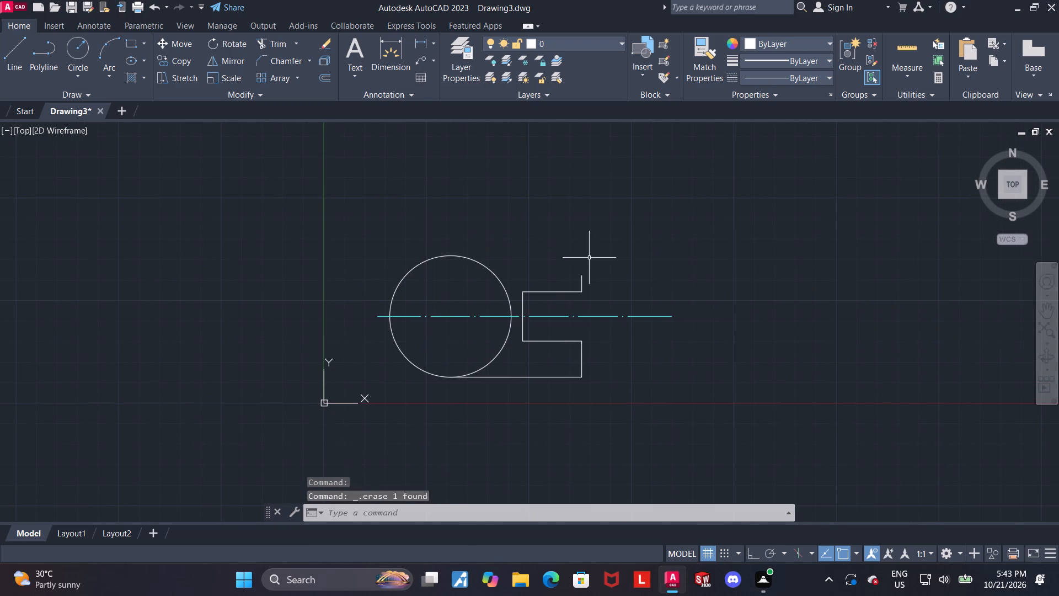
{"action": "scroll", "coordinate": [590, 259], "scroll_direction": "up", "scroll_amount": 1}
{"action": "left_click", "coordinate": [15, 44]}
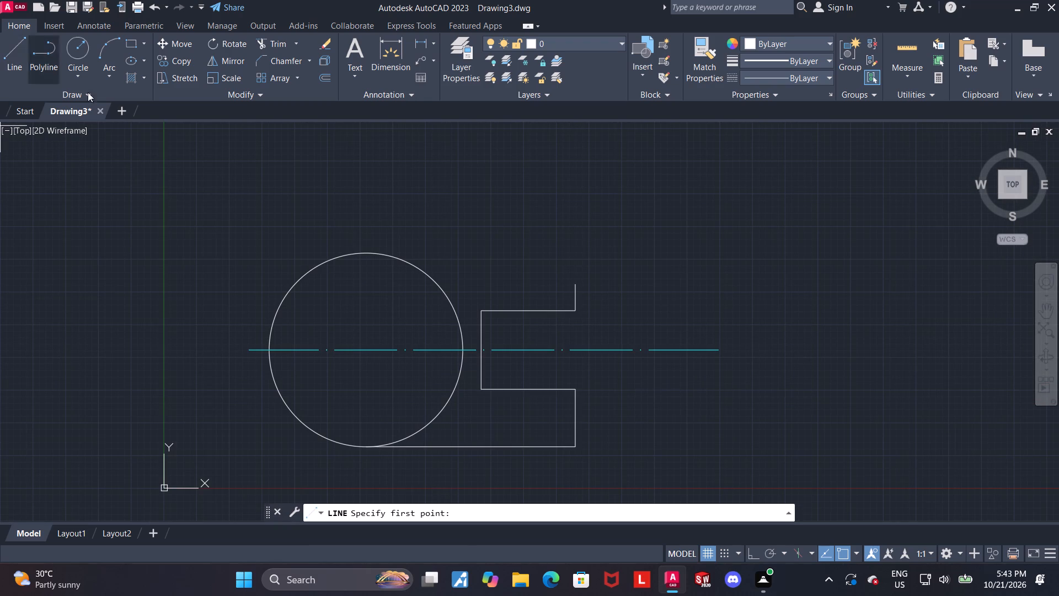
{"action": "left_click", "coordinate": [365, 252]}
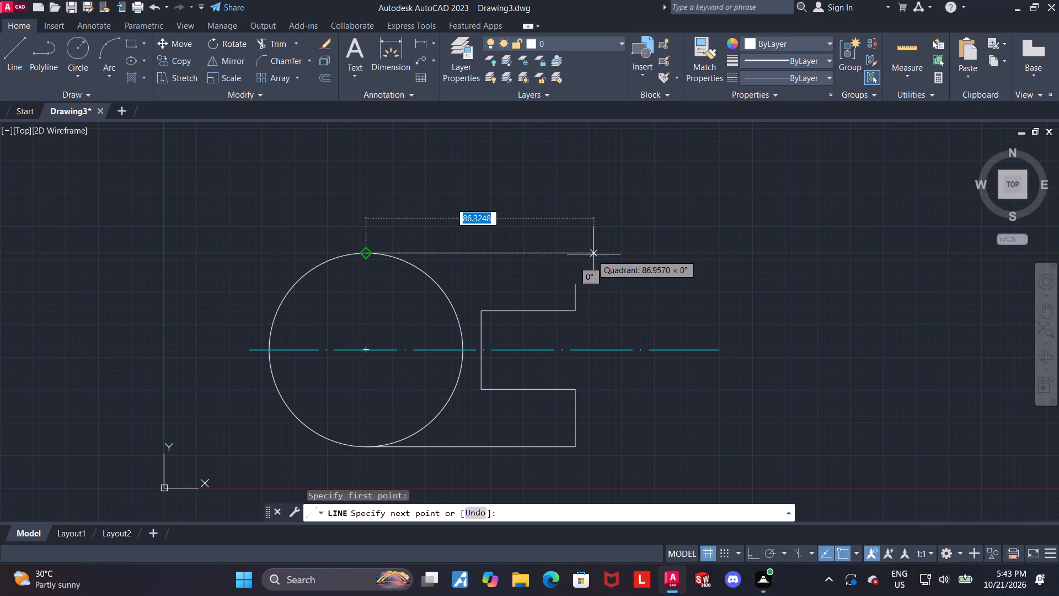
{"action": "key", "text": "F8"}
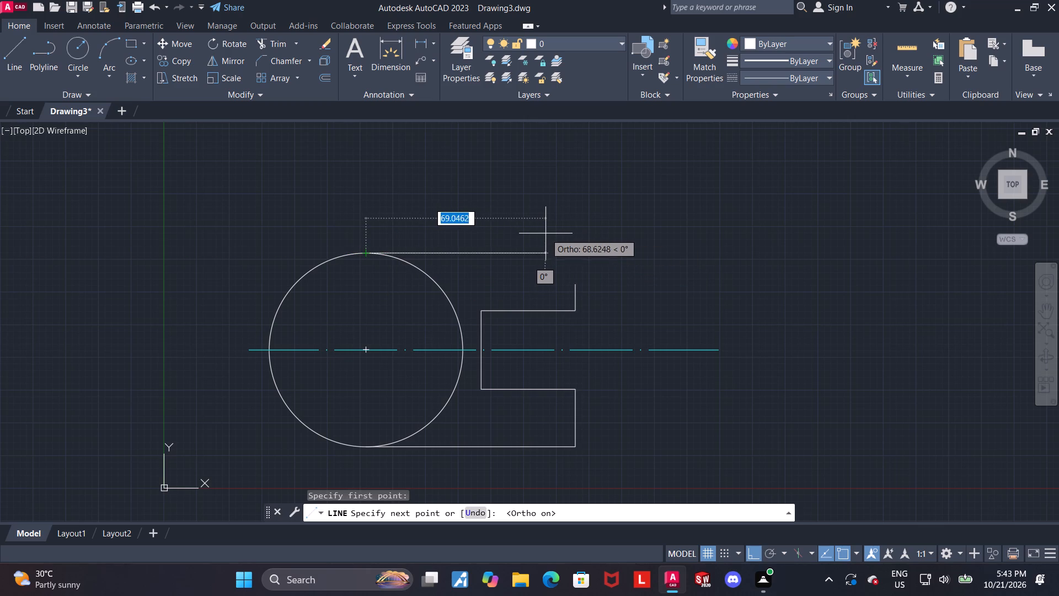
{"action": "left_click", "coordinate": [575, 244]}
{"action": "key", "text": "Escape"}
{"action": "key", "text": "Escape"}
Draw a vertical line from the top end of the short upper edge line up past the level of the top tangent line.
{"action": "left_click", "coordinate": [6, 56]}
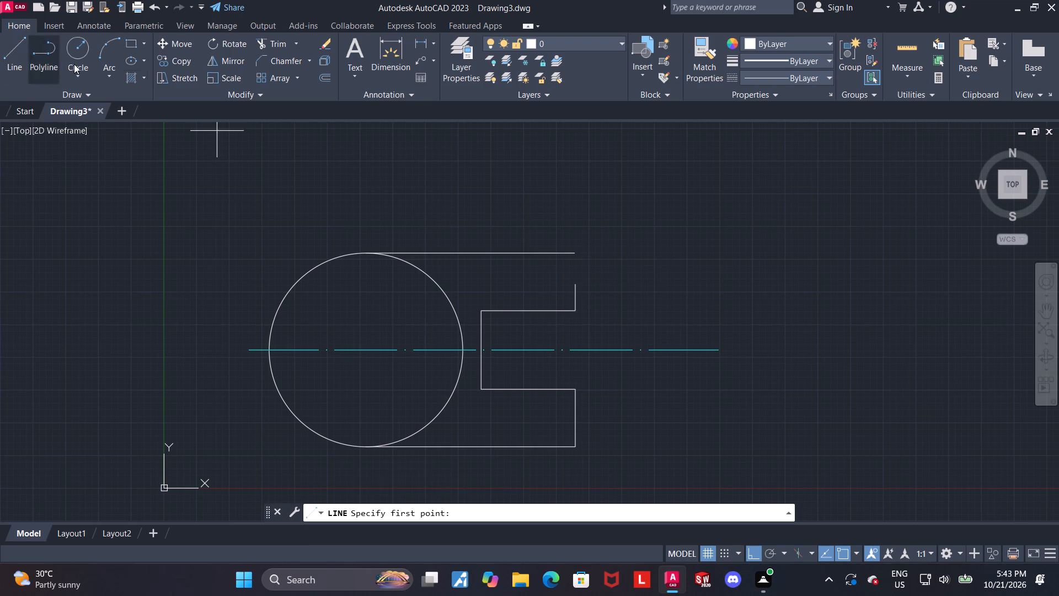
{"action": "scroll", "coordinate": [681, 254], "scroll_direction": "up", "scroll_amount": 1}
{"action": "left_click", "coordinate": [506, 304]}
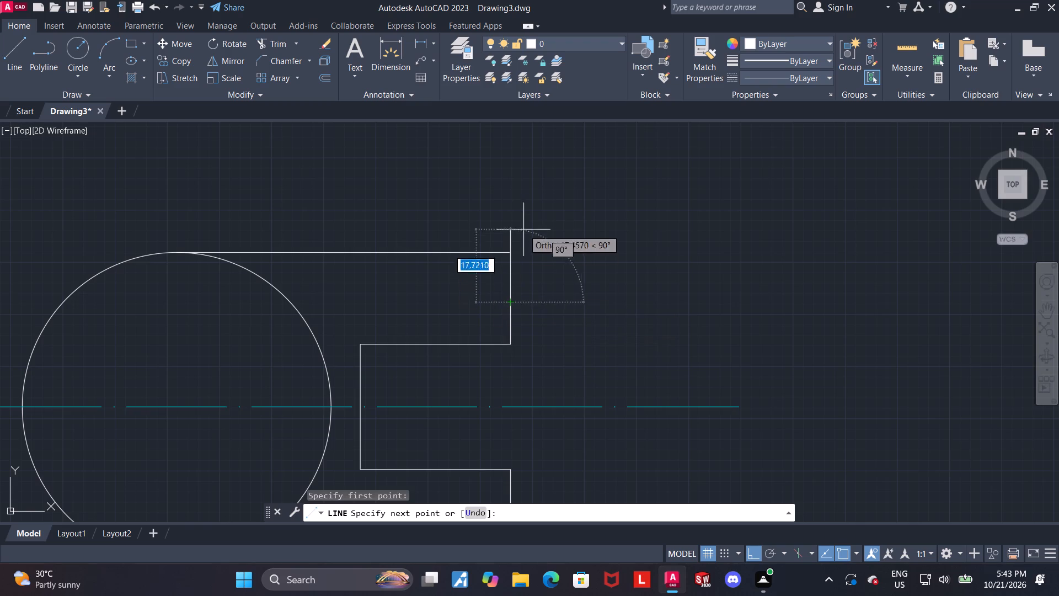
{"action": "left_click", "coordinate": [518, 215]}
{"action": "key", "text": "Escape"}
Extend the top tangent line to meet the outer vertical line.
{"action": "scroll", "coordinate": [530, 245], "scroll_direction": "up", "scroll_amount": 4}
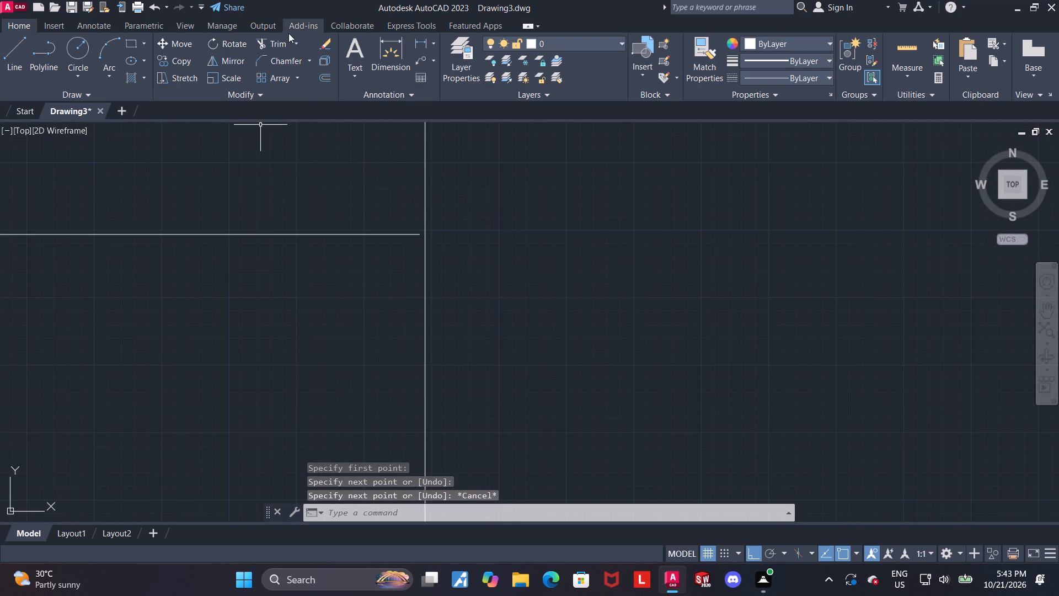
{"action": "left_click", "coordinate": [296, 46]}
{"action": "left_click", "coordinate": [293, 85]}
{"action": "left_click", "coordinate": [392, 231]}
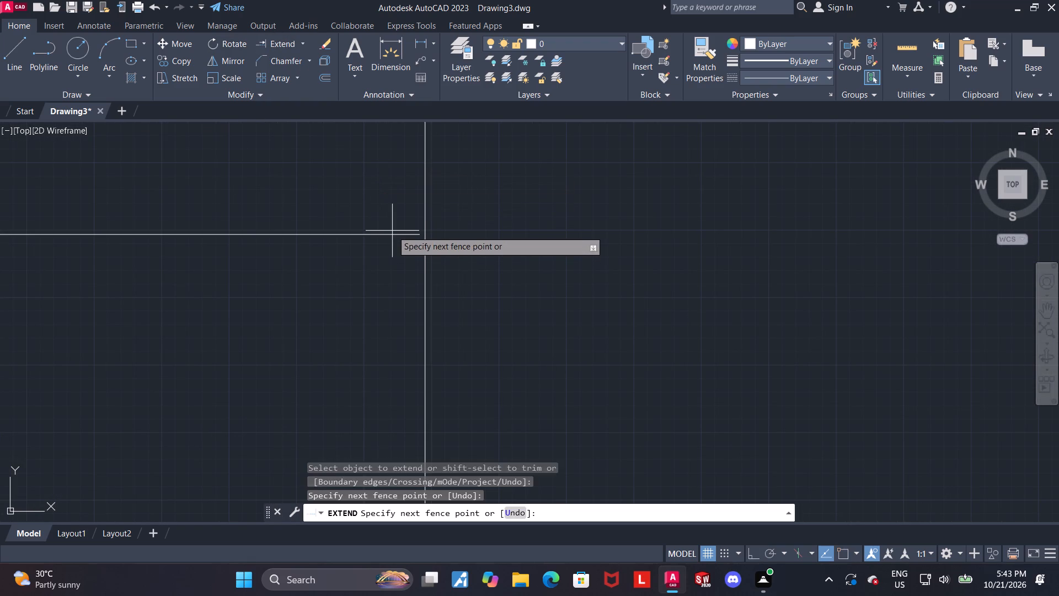
{"action": "left_click", "coordinate": [399, 236]}
{"action": "scroll", "coordinate": [420, 217], "scroll_direction": "down", "scroll_amount": 5}
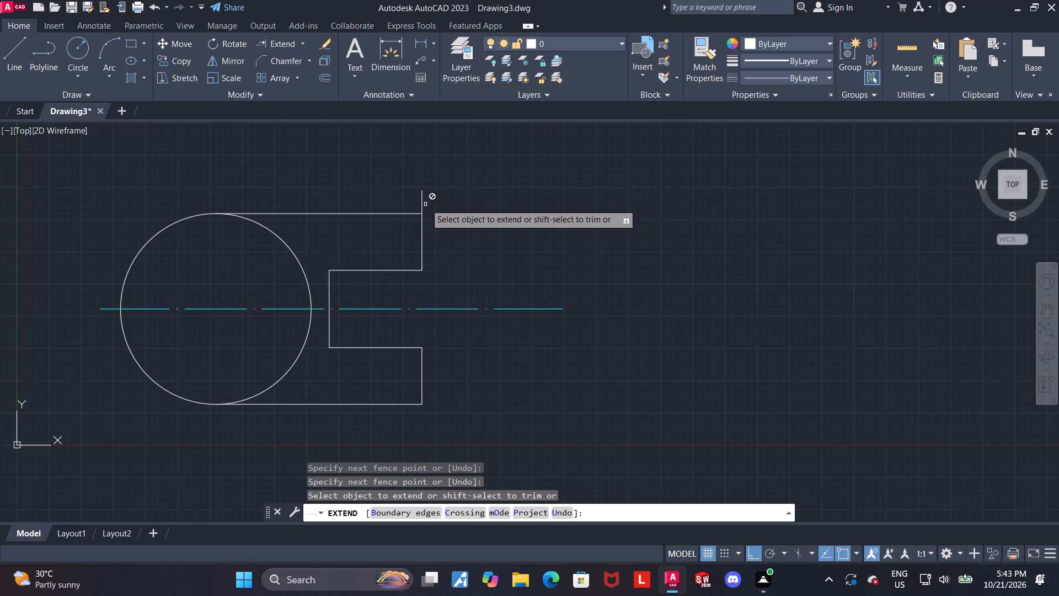
{"action": "key", "text": "Escape"}
Trim off the part of the outer vertical line that projects above the top tangent line.
{"action": "left_click", "coordinate": [304, 41]}
{"action": "left_click", "coordinate": [300, 69]}
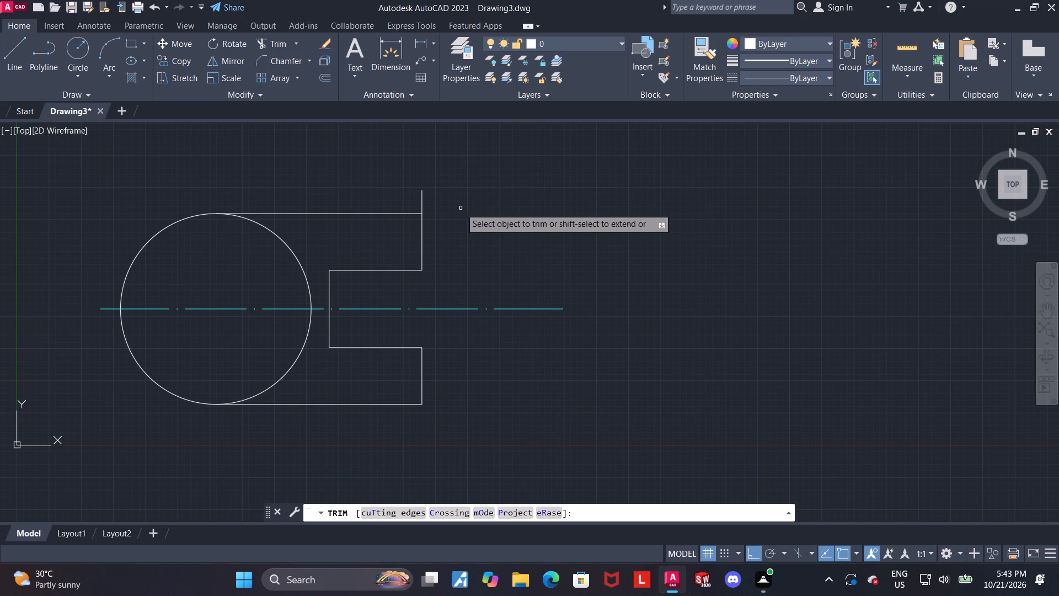
{"action": "left_click", "coordinate": [422, 189]}
{"action": "key", "text": "Escape"}
{"action": "scroll", "coordinate": [452, 212], "scroll_direction": "down", "scroll_amount": 1}
{"action": "scroll", "coordinate": [451, 223], "scroll_direction": "up", "scroll_amount": 1}
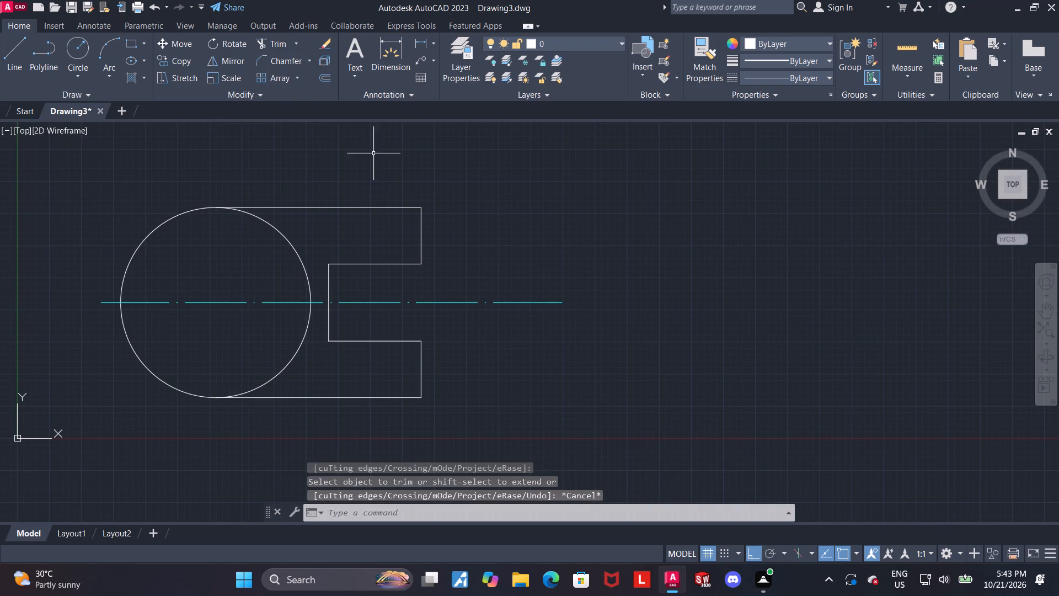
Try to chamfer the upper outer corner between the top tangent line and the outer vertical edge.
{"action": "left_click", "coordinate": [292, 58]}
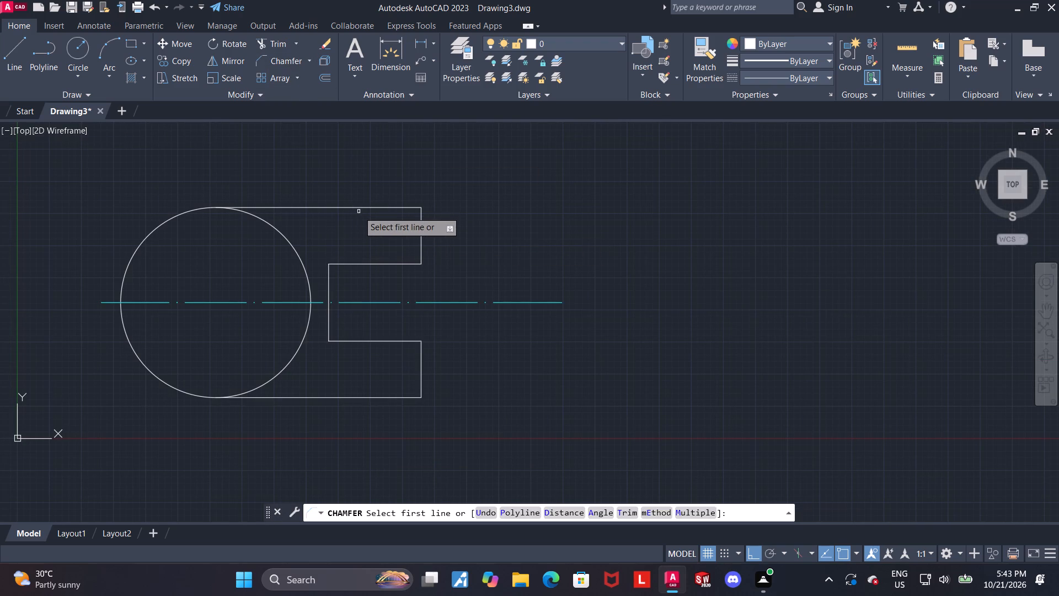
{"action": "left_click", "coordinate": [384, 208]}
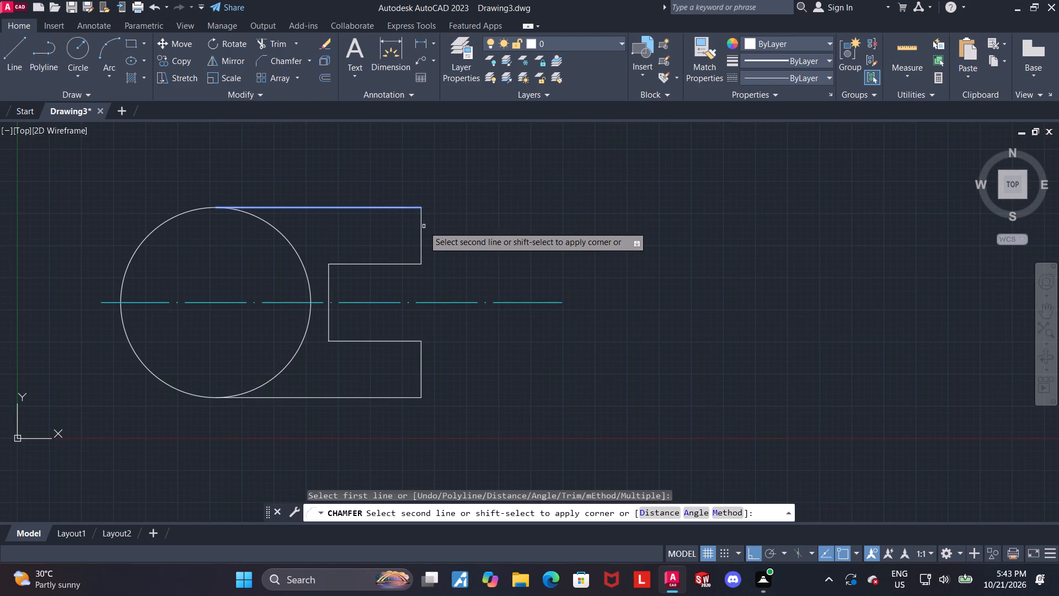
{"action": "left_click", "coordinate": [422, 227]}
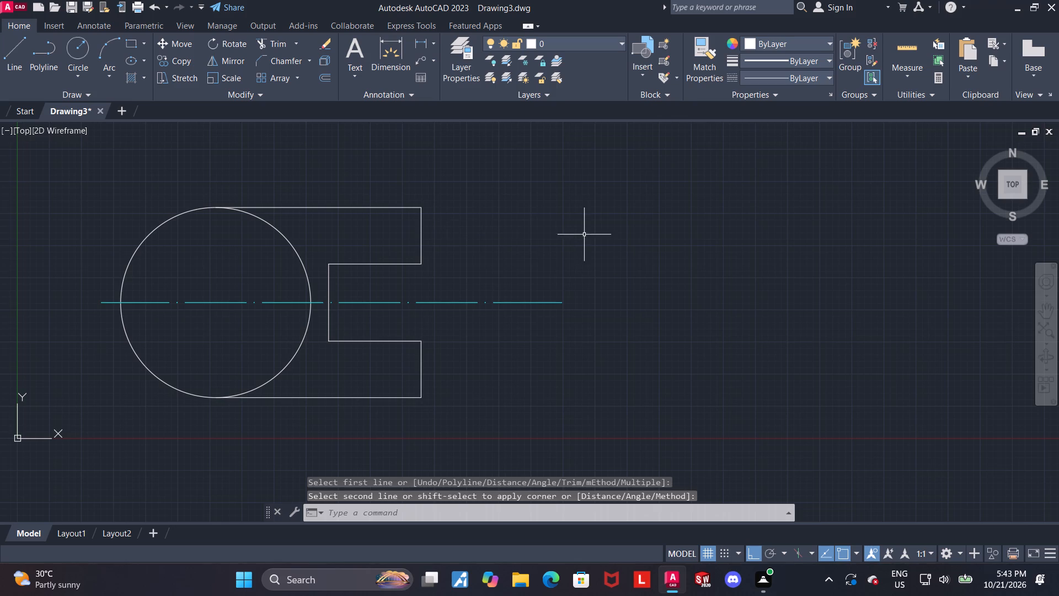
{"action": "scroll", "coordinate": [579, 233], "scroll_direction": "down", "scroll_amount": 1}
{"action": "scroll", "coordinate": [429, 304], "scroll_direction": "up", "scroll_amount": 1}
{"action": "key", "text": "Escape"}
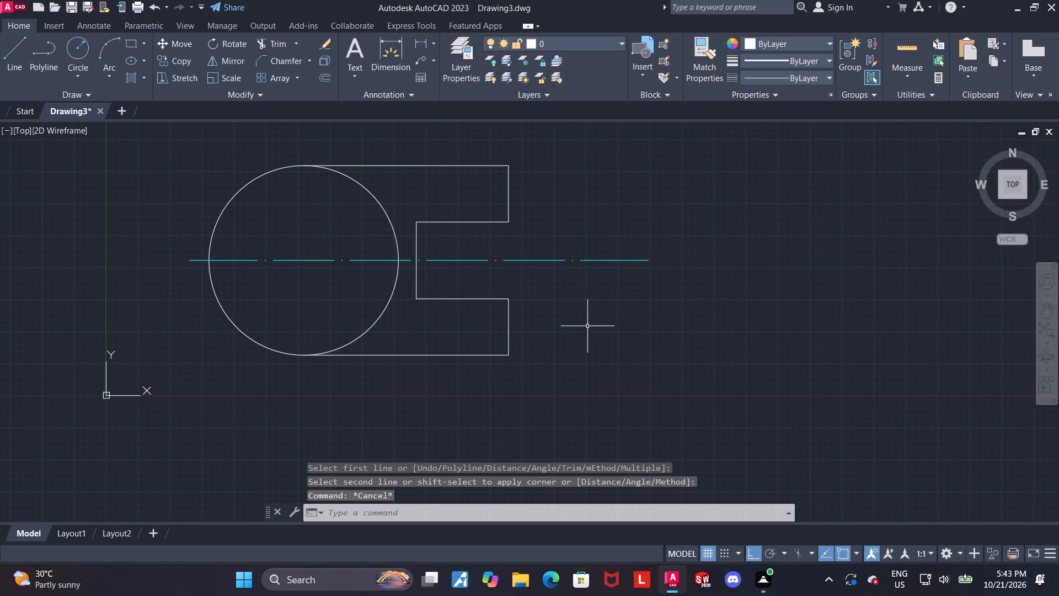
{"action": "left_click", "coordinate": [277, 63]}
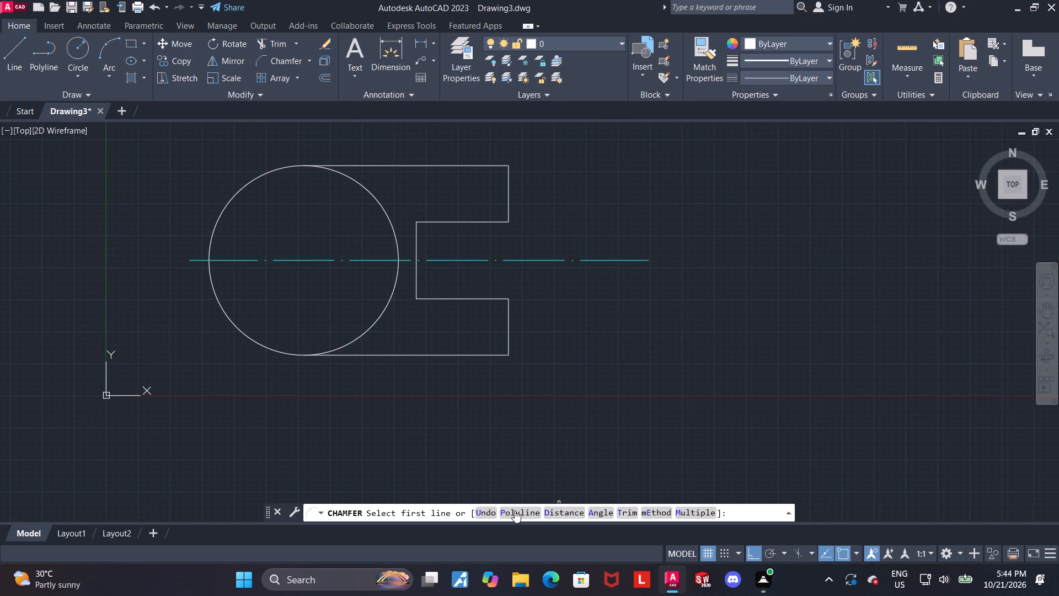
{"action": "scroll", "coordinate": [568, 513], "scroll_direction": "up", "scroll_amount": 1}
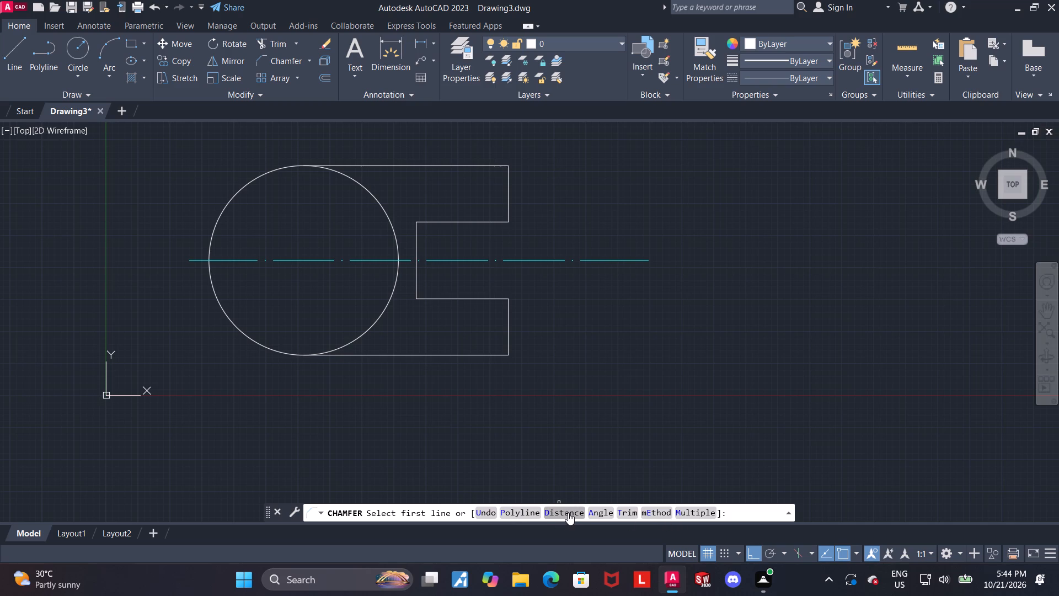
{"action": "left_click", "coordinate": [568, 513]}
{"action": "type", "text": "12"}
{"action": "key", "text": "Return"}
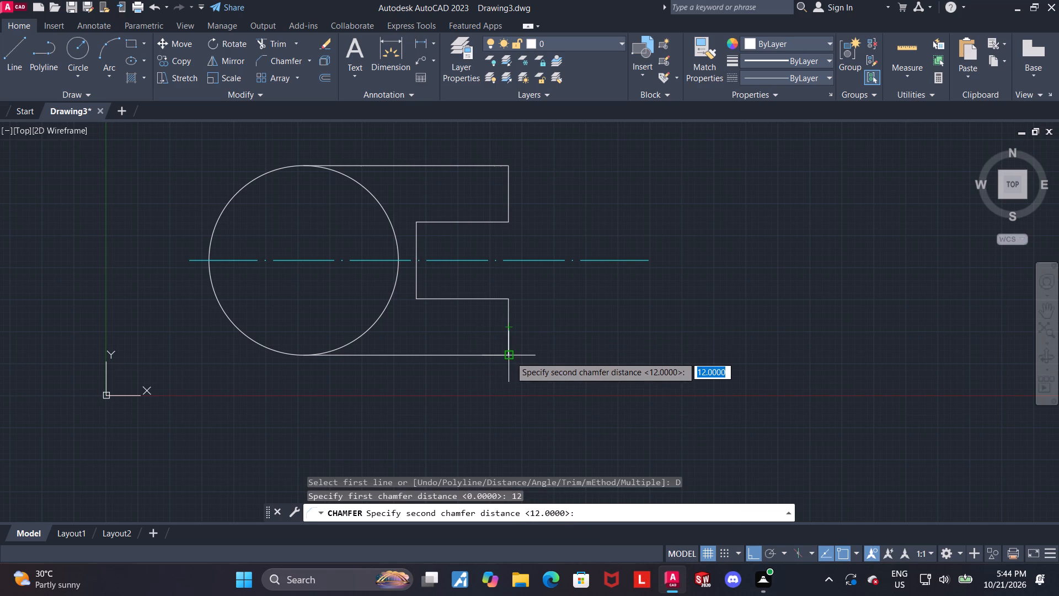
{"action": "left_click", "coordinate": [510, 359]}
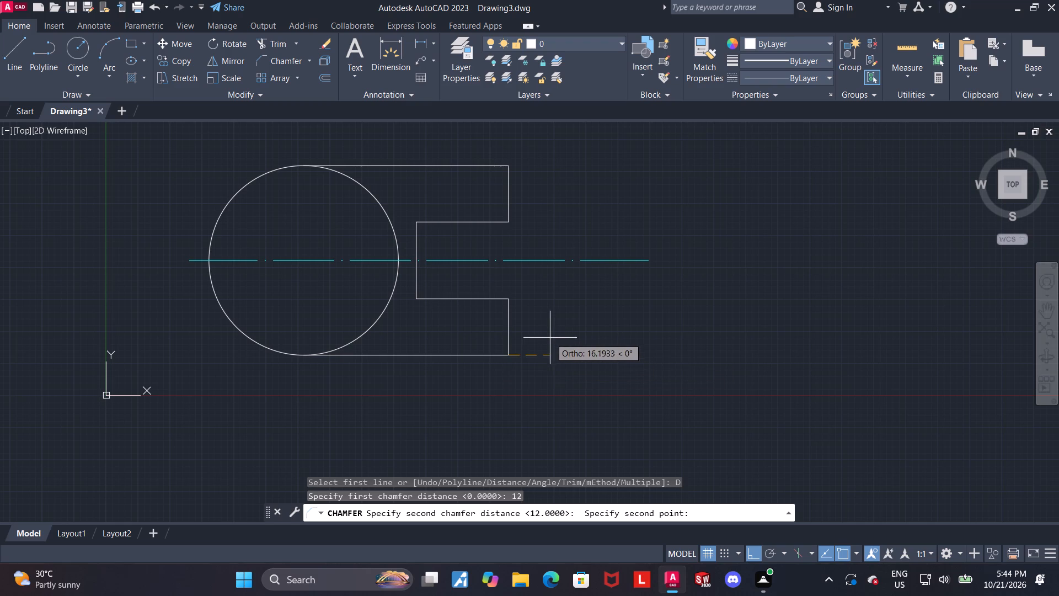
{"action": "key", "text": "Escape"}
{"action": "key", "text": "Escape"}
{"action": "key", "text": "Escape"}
Trim away both quarter arcs of the circle facing the slot, leaving only the outer semicircle joined to the tangent lines.
{"action": "middle_click_drag", "start_coordinate": [611, 333], "coordinate": [614, 368]}
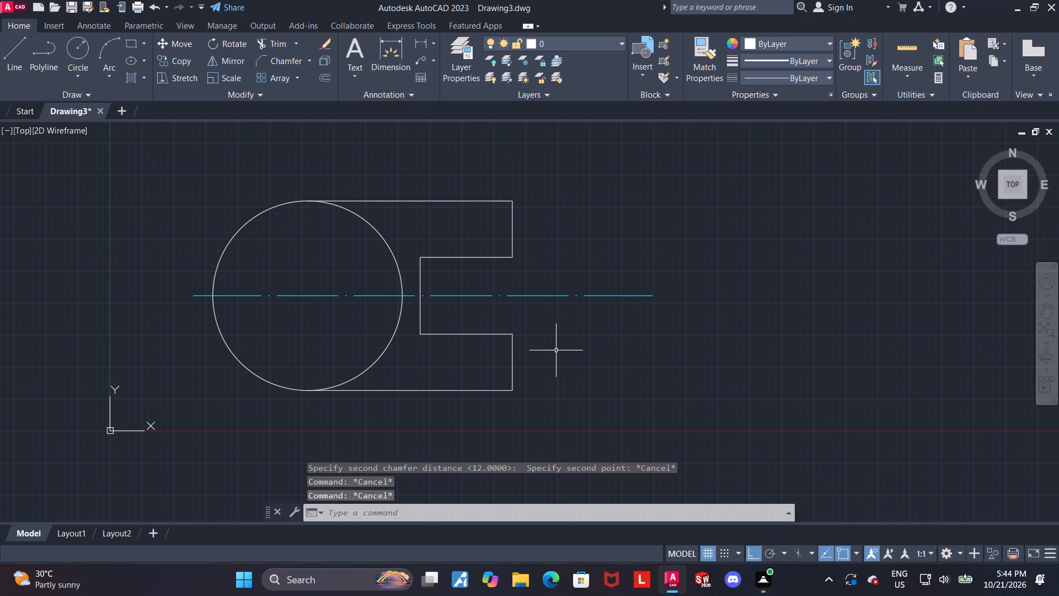
{"action": "middle_click_drag", "start_coordinate": [569, 340], "coordinate": [629, 343]}
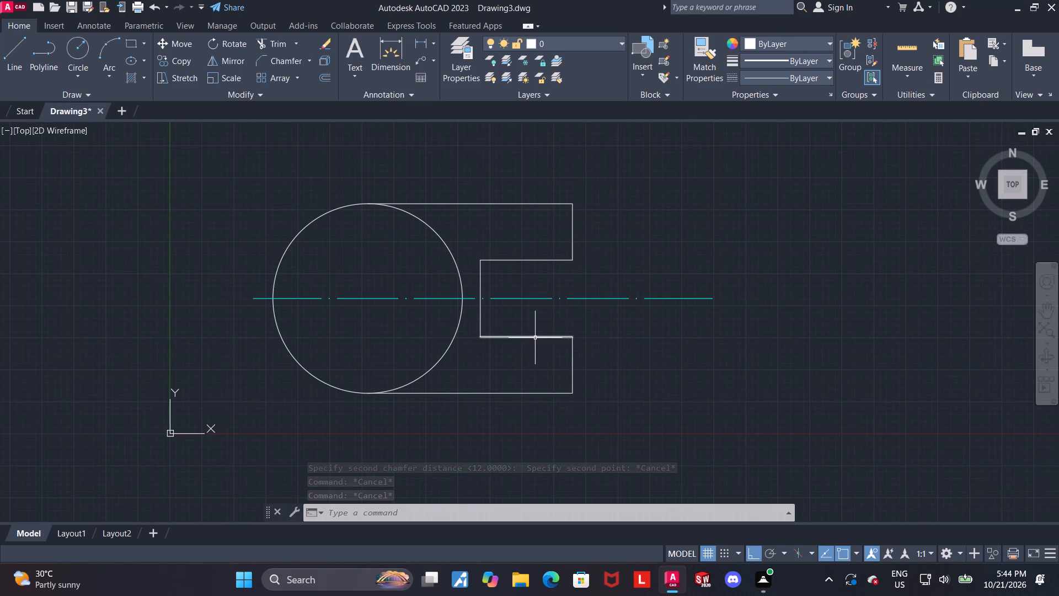
{"action": "left_click", "coordinate": [265, 47]}
{"action": "left_click_drag", "start_coordinate": [438, 222], "coordinate": [402, 237]}
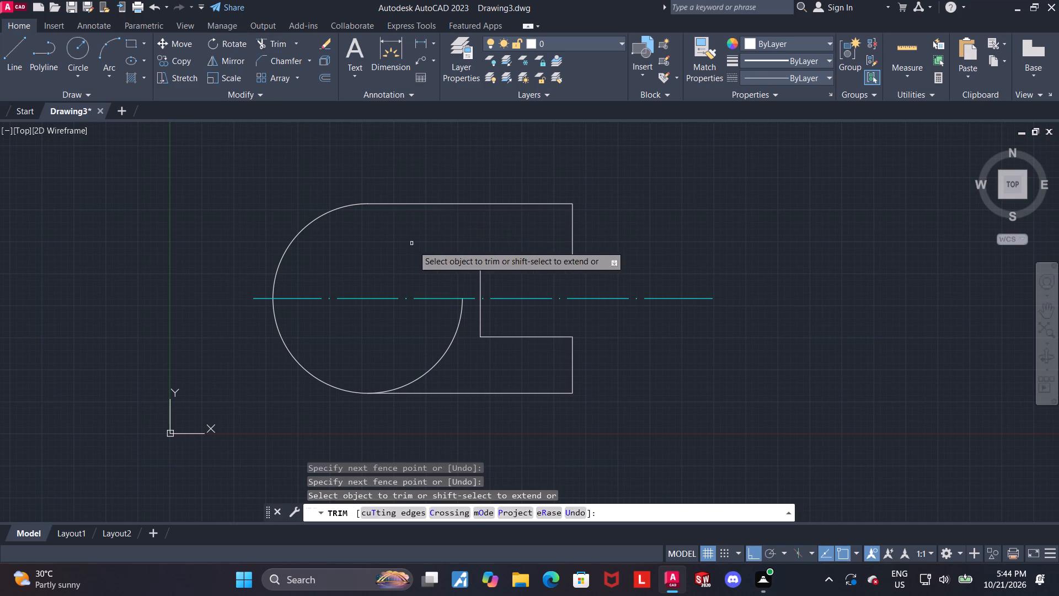
{"action": "left_click_drag", "start_coordinate": [459, 363], "coordinate": [400, 349]}
{"action": "key", "text": "Escape"}
{"action": "key", "text": "Escape"}
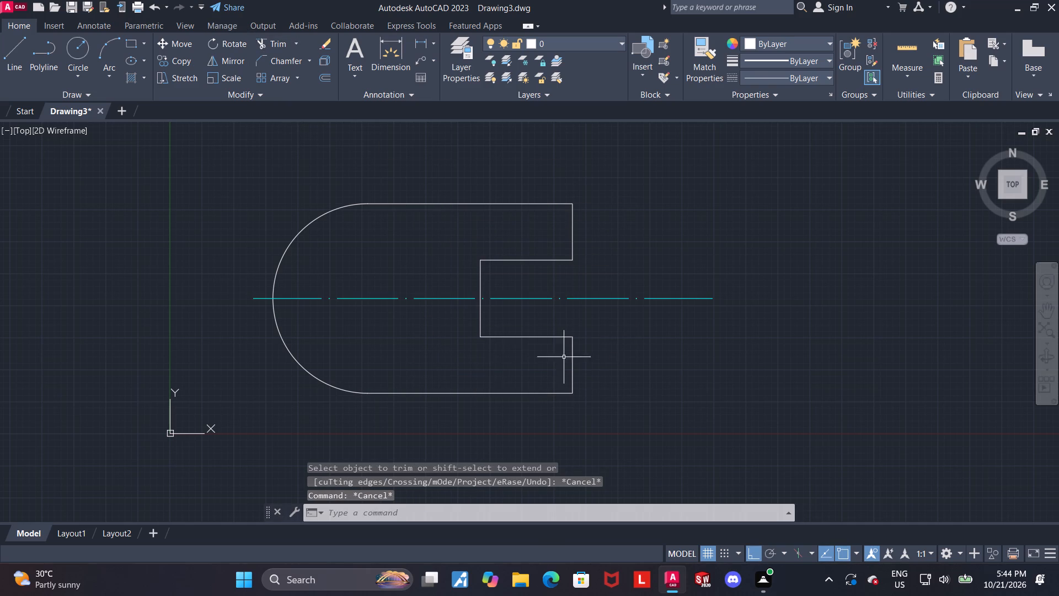
Fillet the slot's lower inner corner with a radius of 6.
{"action": "key", "text": "f"}
{"action": "key", "text": "Return"}
{"action": "key", "text": "r"}
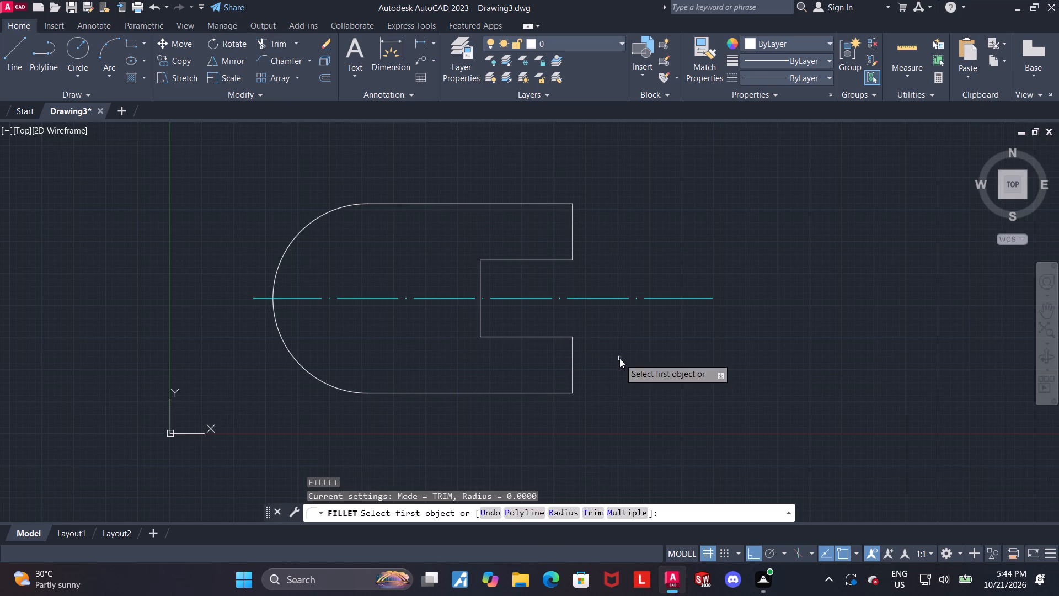
{"action": "key", "text": "Return"}
{"action": "key", "text": "6"}
{"action": "key", "text": "Return"}
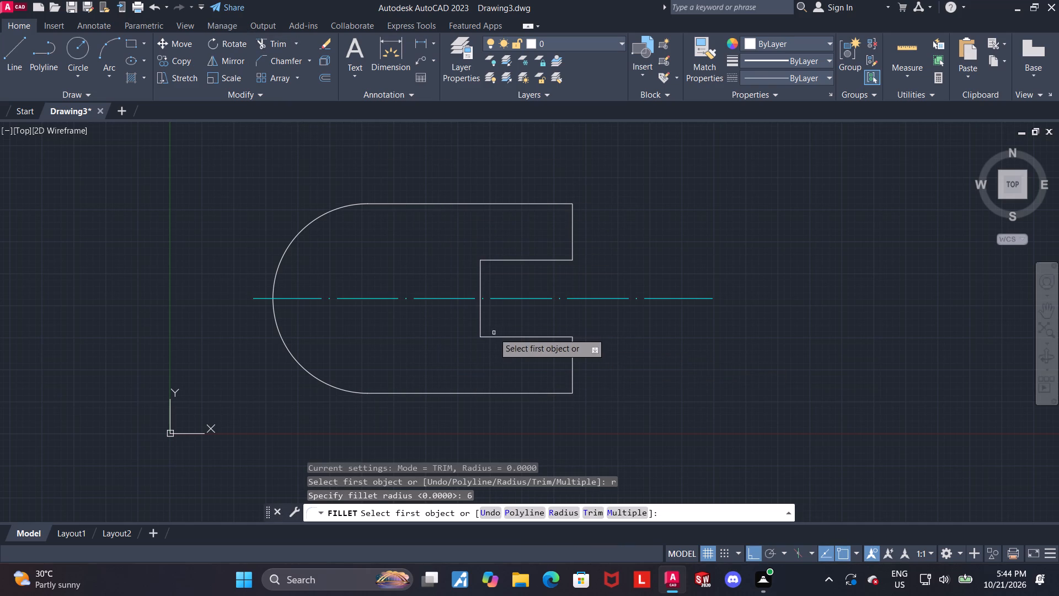
{"action": "left_click", "coordinate": [489, 337]}
{"action": "left_click", "coordinate": [480, 324]}
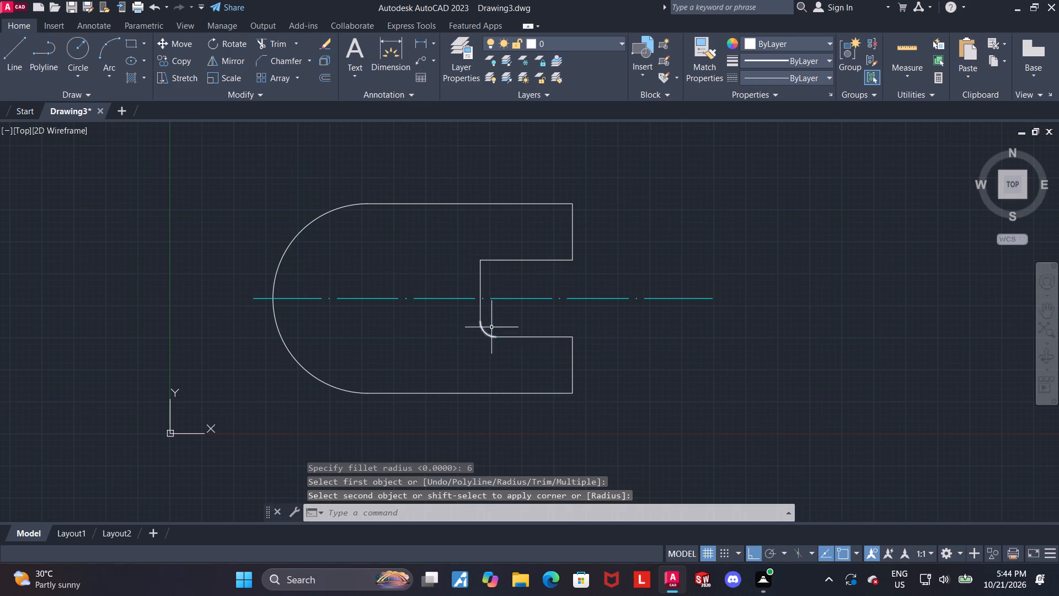
Fillet the slot's upper inner corner with a radius of 6.
{"action": "key", "text": "f"}
{"action": "key", "text": "Return"}
{"action": "key", "text": "r"}
{"action": "key", "text": "Return"}
{"action": "key", "text": "6"}
{"action": "key", "text": "Return"}
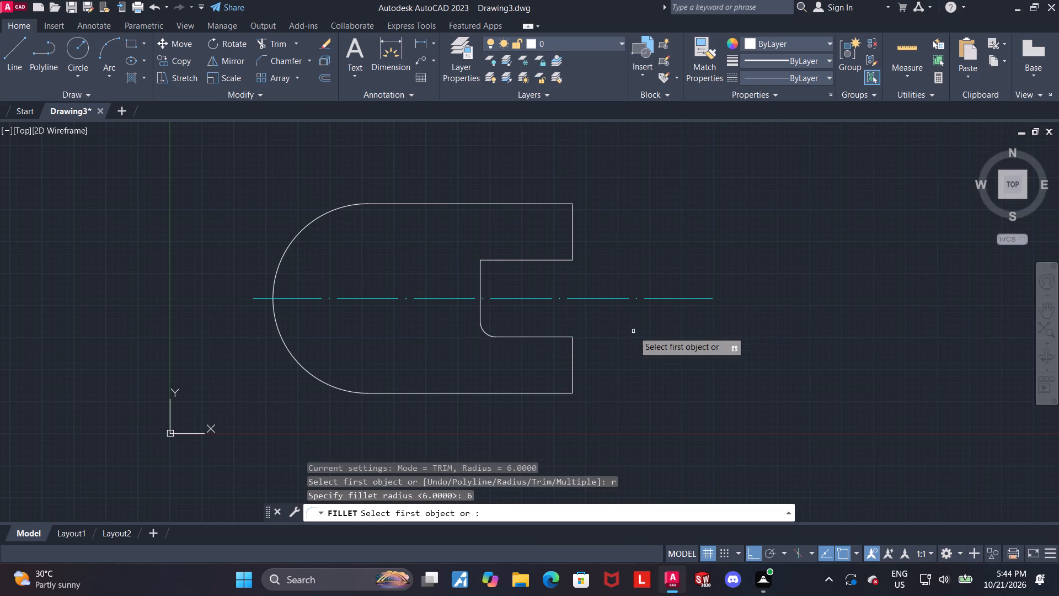
{"action": "left_click", "coordinate": [481, 272]}
{"action": "left_click", "coordinate": [488, 260]}
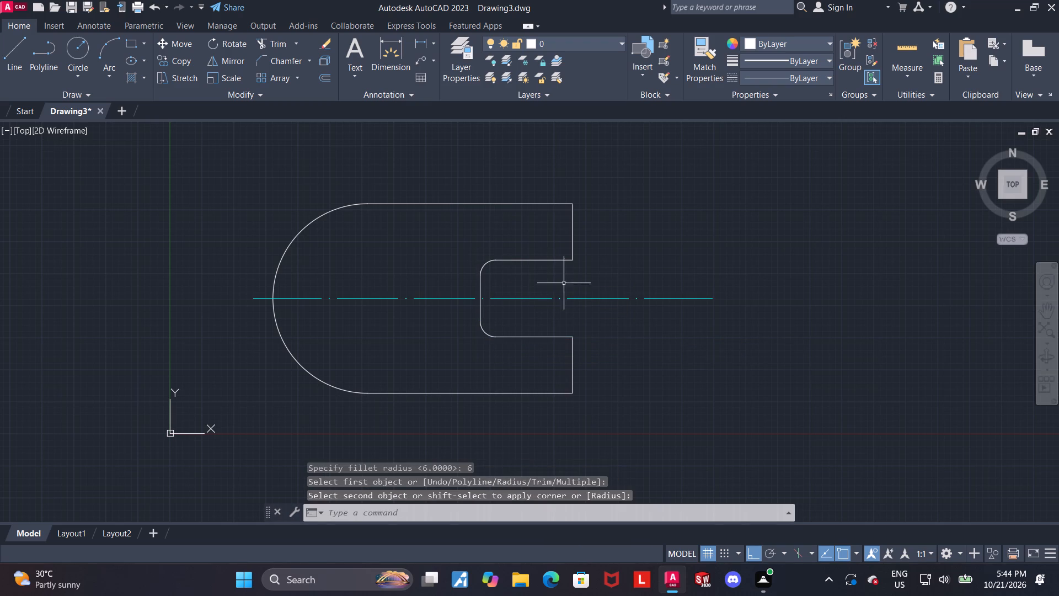
{"action": "key", "text": "Escape"}
Draw a circle of diameter 40 centred on the centre of the rounded end's arc.
{"action": "middle_click_drag", "start_coordinate": [577, 292], "coordinate": [577, 301]}
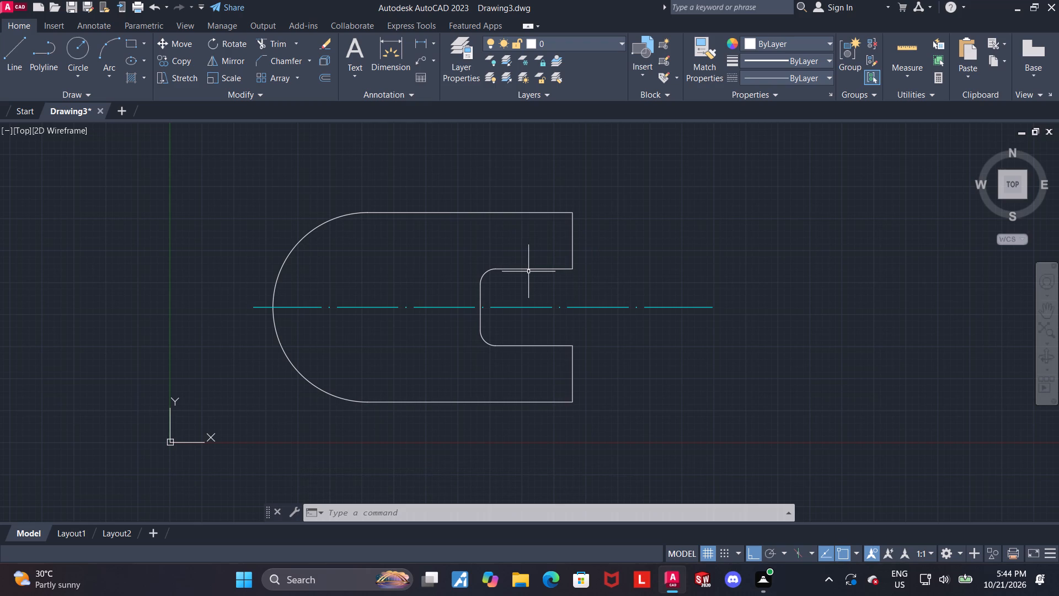
{"action": "middle_click_drag", "start_coordinate": [621, 370], "coordinate": [628, 377]}
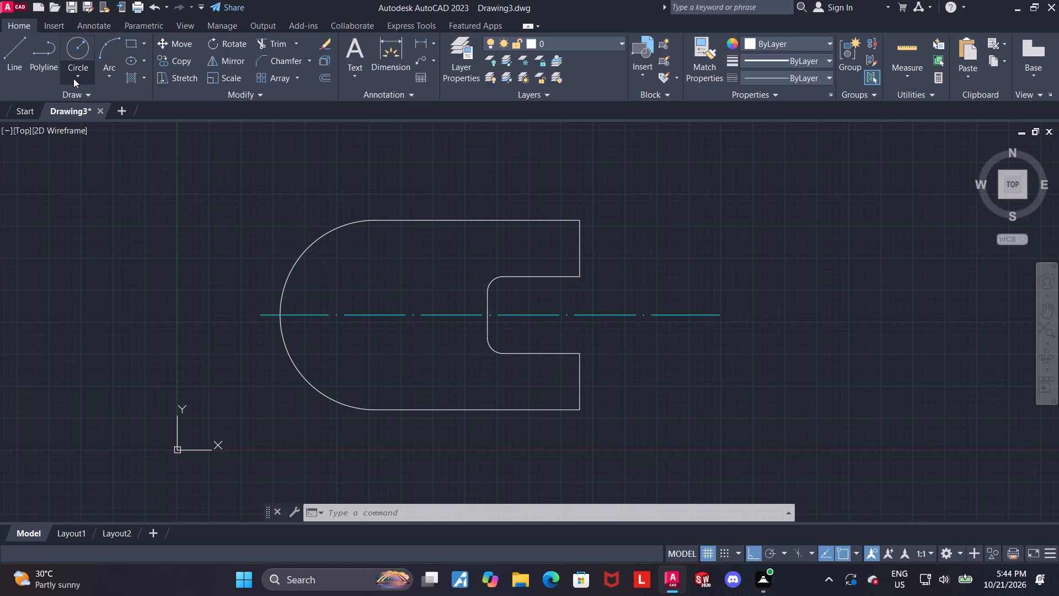
{"action": "left_click", "coordinate": [73, 56]}
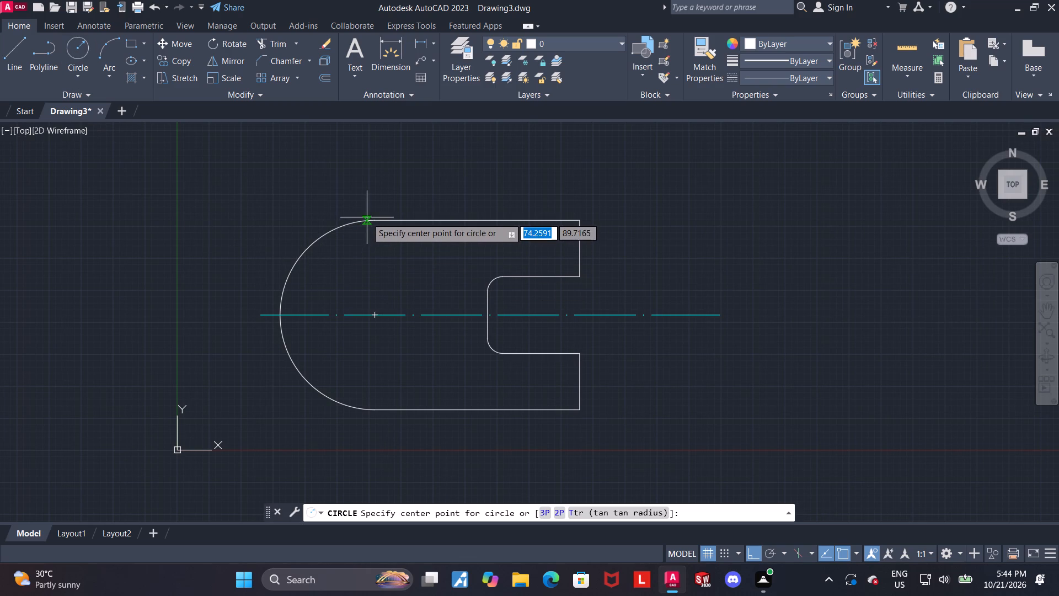
{"action": "left_click", "coordinate": [372, 316]}
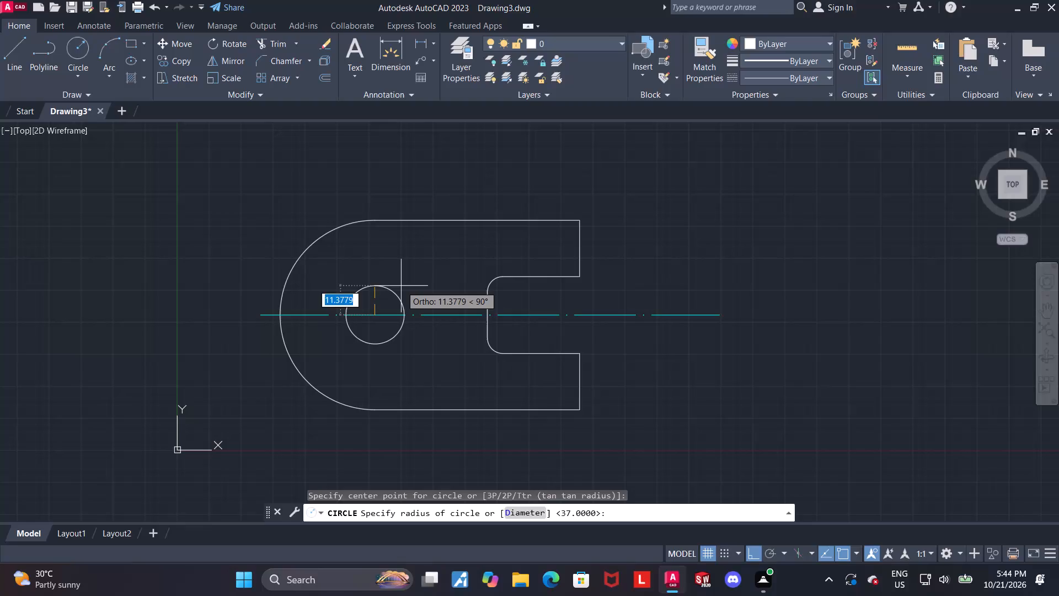
{"action": "key", "text": "d"}
{"action": "key", "text": "Return"}
{"action": "type", "text": "40"}
{"action": "key", "text": "Return"}
{"action": "key", "text": "Escape"}
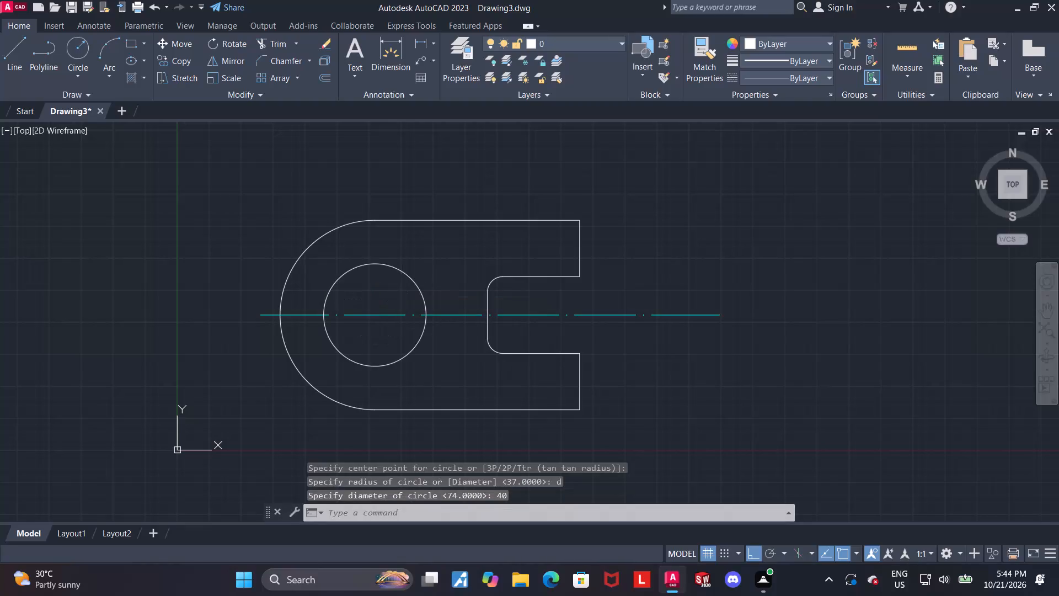
{"action": "key", "text": "Escape"}
Draw a circle of diameter 50 concentric with the diameter 40 hole.
{"action": "left_click", "coordinate": [77, 48]}
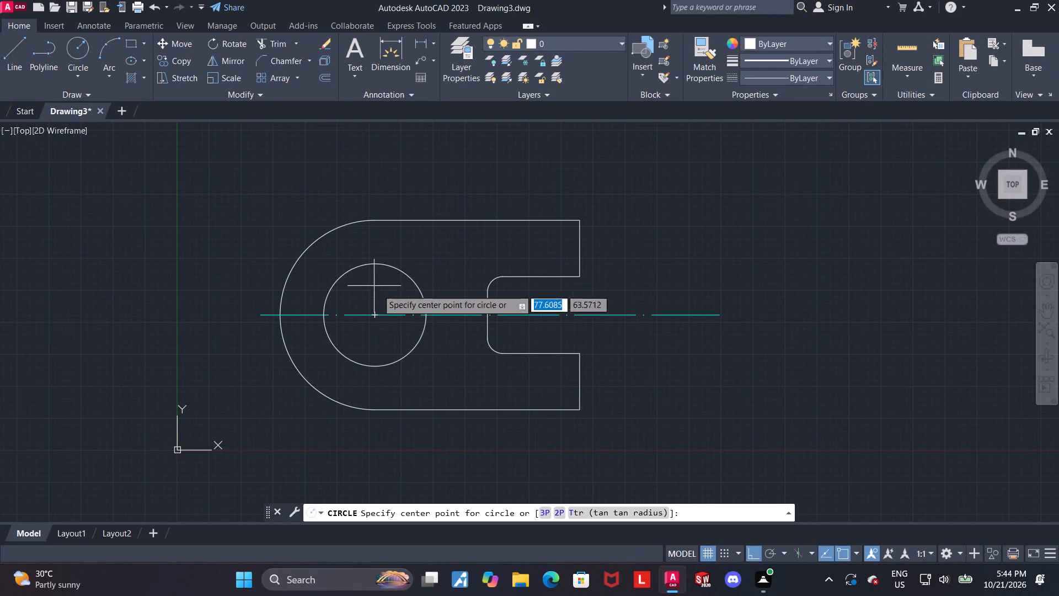
{"action": "left_click", "coordinate": [375, 316]}
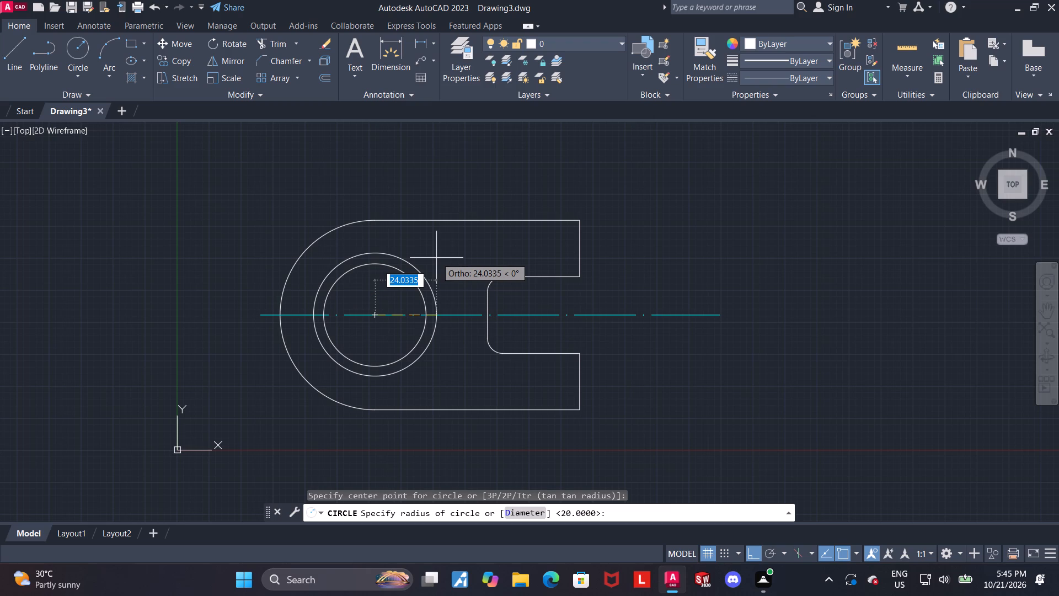
{"action": "key", "text": "d"}
{"action": "key", "text": "Return"}
{"action": "type", "text": "50"}
{"action": "key", "text": "Return"}
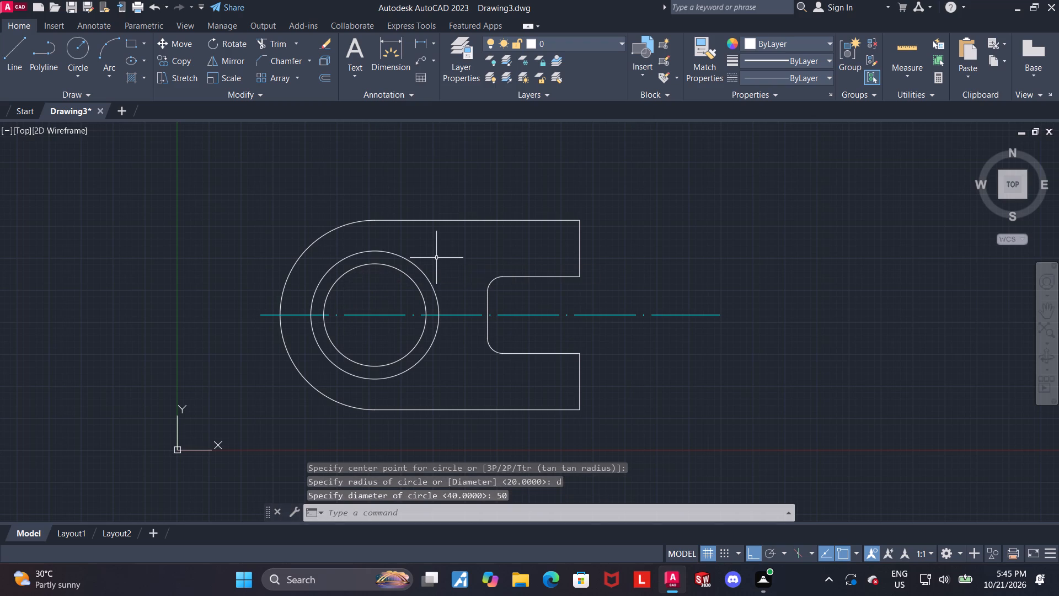
{"action": "key", "text": "Escape"}
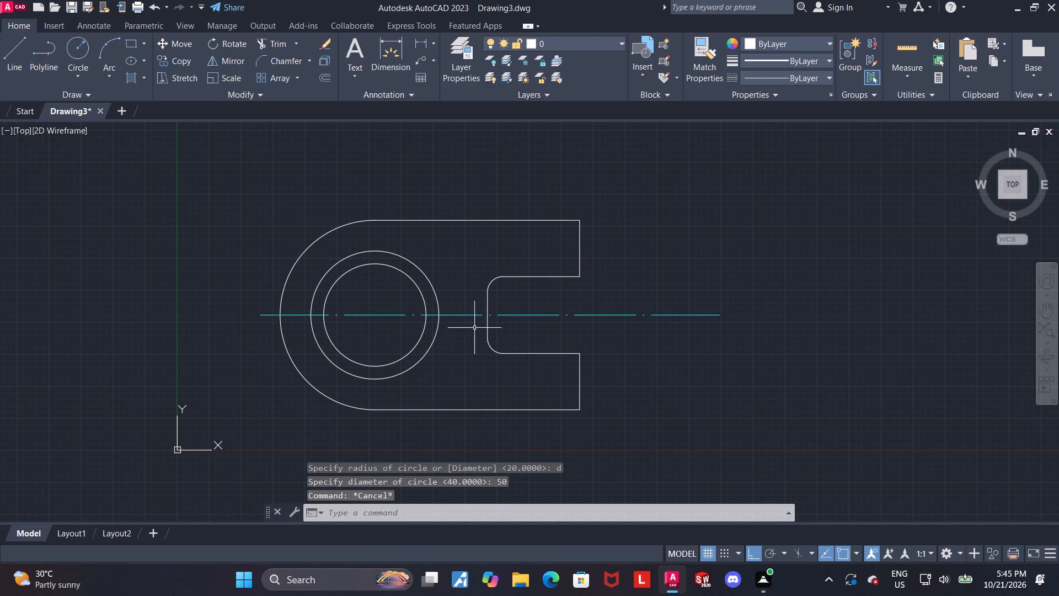
Change the diameter 50 circle to the ACAD_ISO04W100 linetype and the colour cyan.
{"action": "left_click", "coordinate": [432, 289]}
{"action": "left_click", "coordinate": [764, 77]}
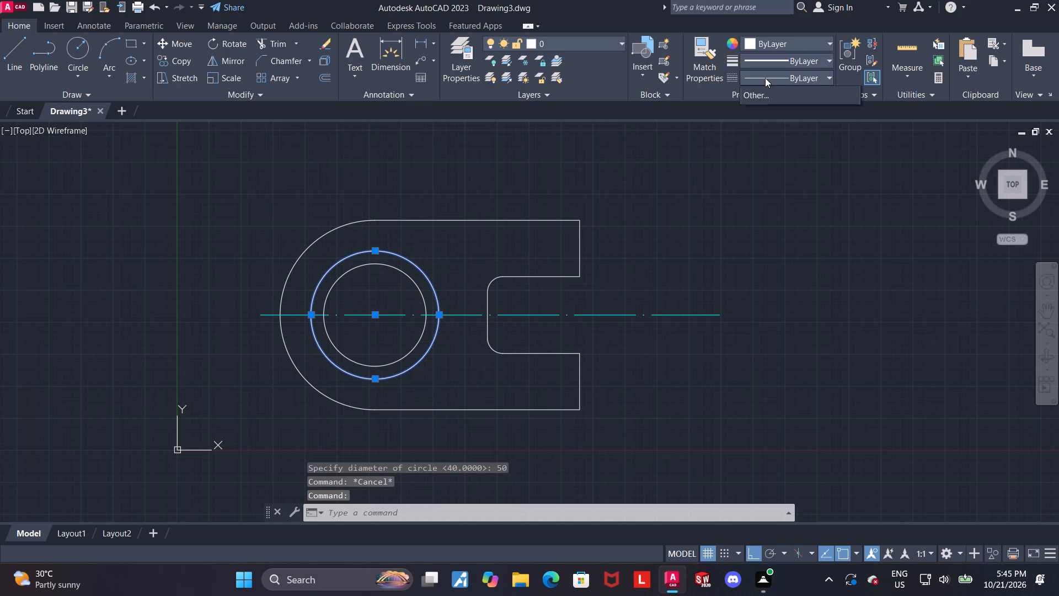
{"action": "left_click", "coordinate": [783, 131]}
{"action": "left_click", "coordinate": [817, 48]}
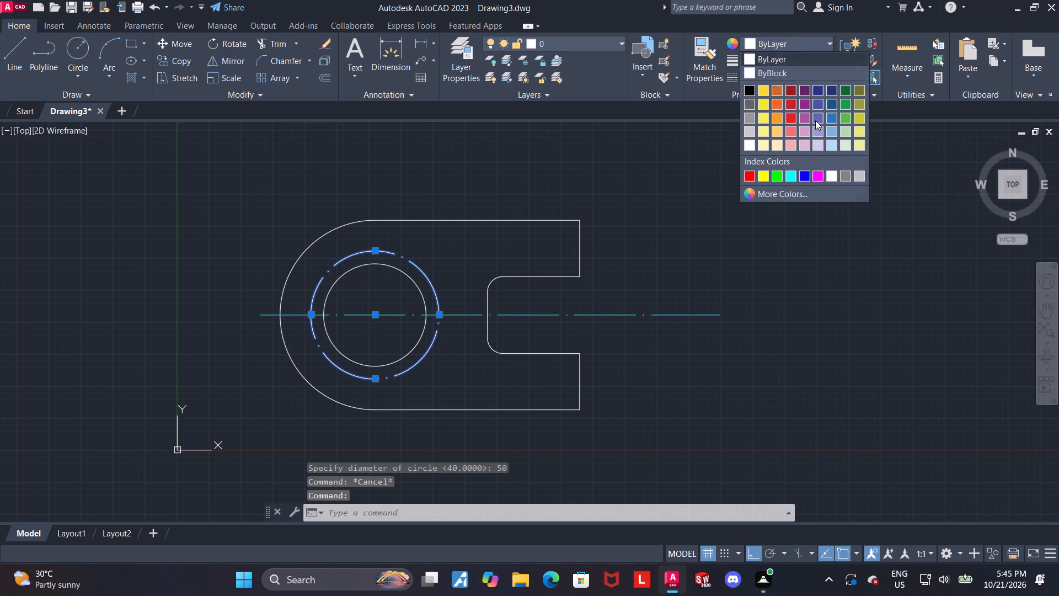
{"action": "left_click", "coordinate": [793, 177]}
{"action": "key", "text": "Escape"}
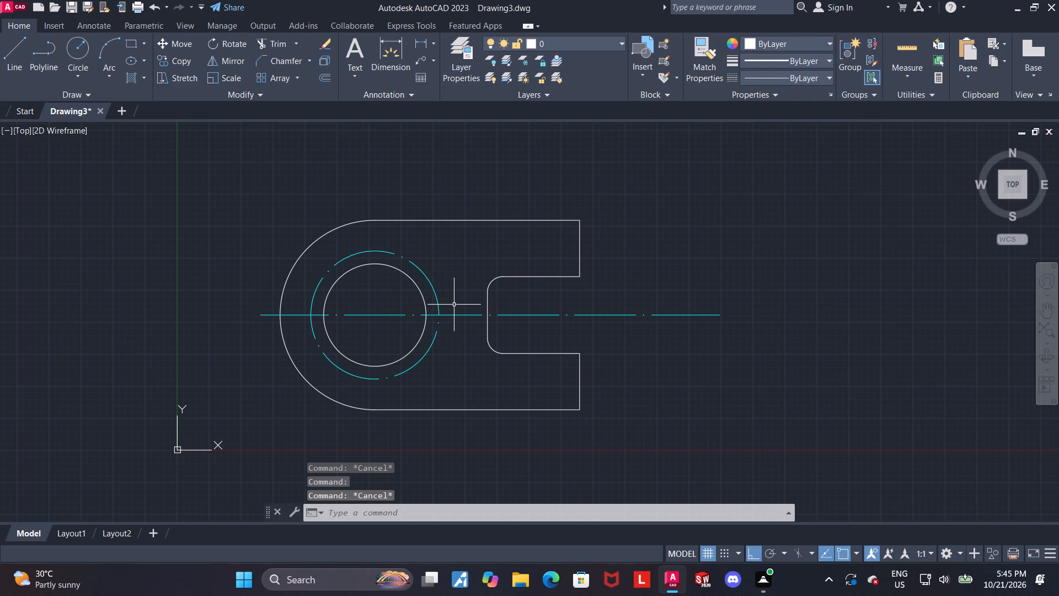
Draw a circle of diameter 9 centred on the top quadrant of the cyan diameter 50 circle.
{"action": "left_click", "coordinate": [84, 47]}
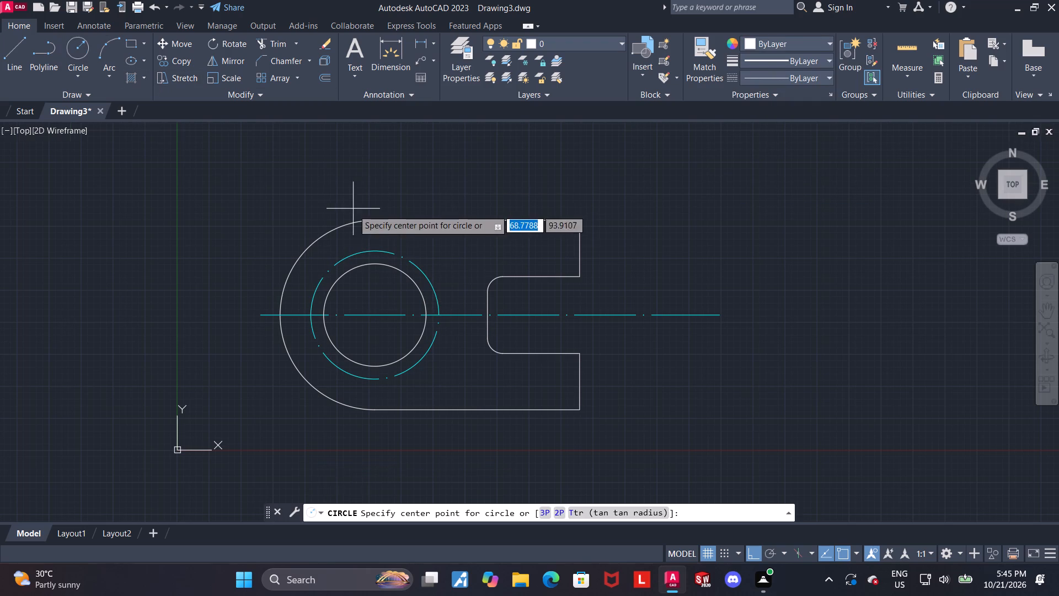
{"action": "scroll", "coordinate": [352, 212], "scroll_direction": "up", "scroll_amount": 1}
{"action": "left_click", "coordinate": [387, 274]}
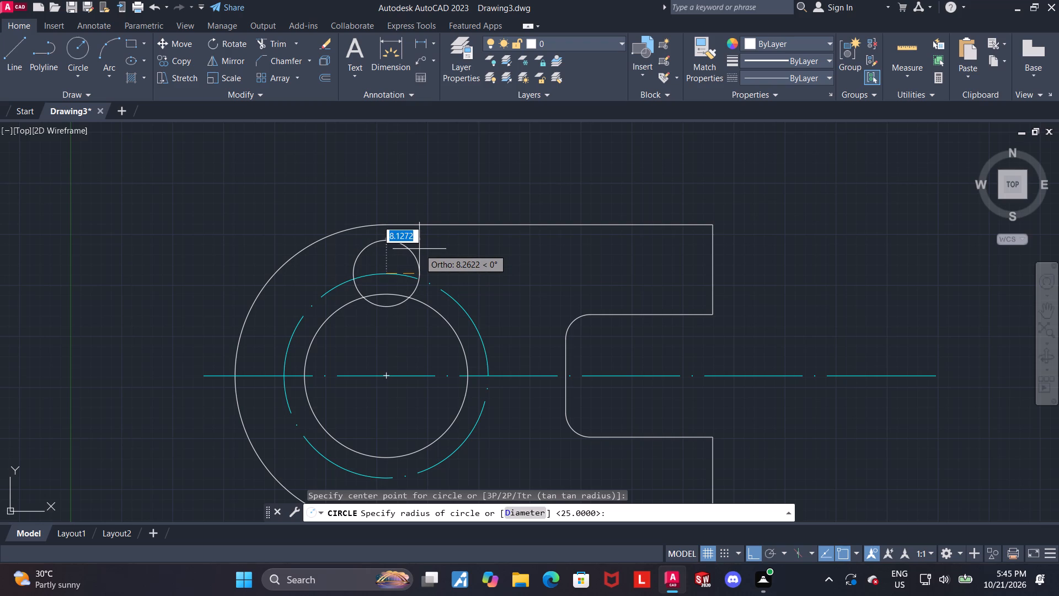
{"action": "key", "text": "d"}
{"action": "key", "text": "Return"}
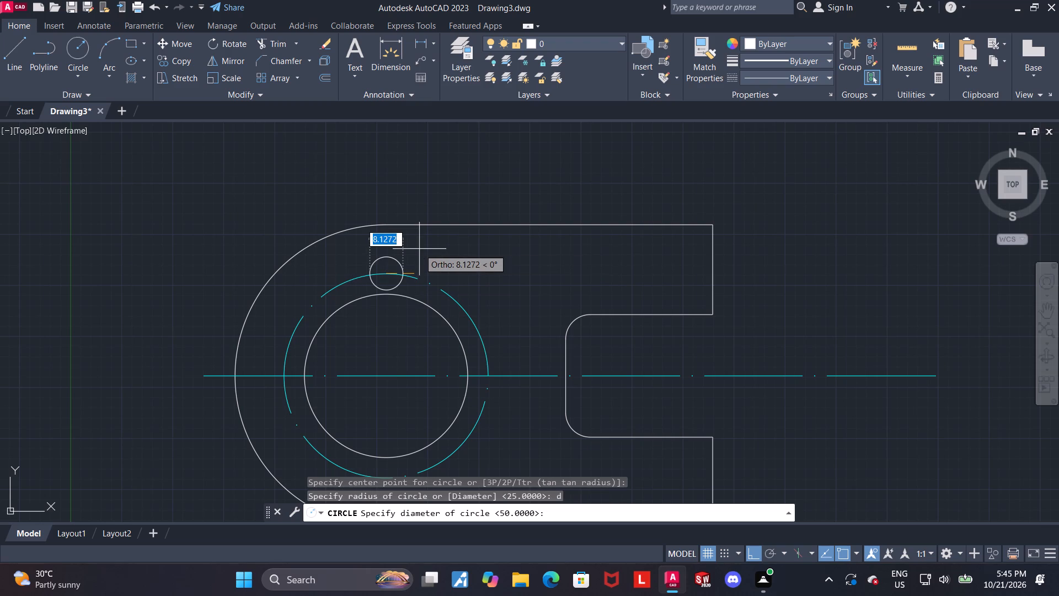
{"action": "key", "text": "9"}
{"action": "key", "text": "Return"}
{"action": "key", "text": "Escape"}
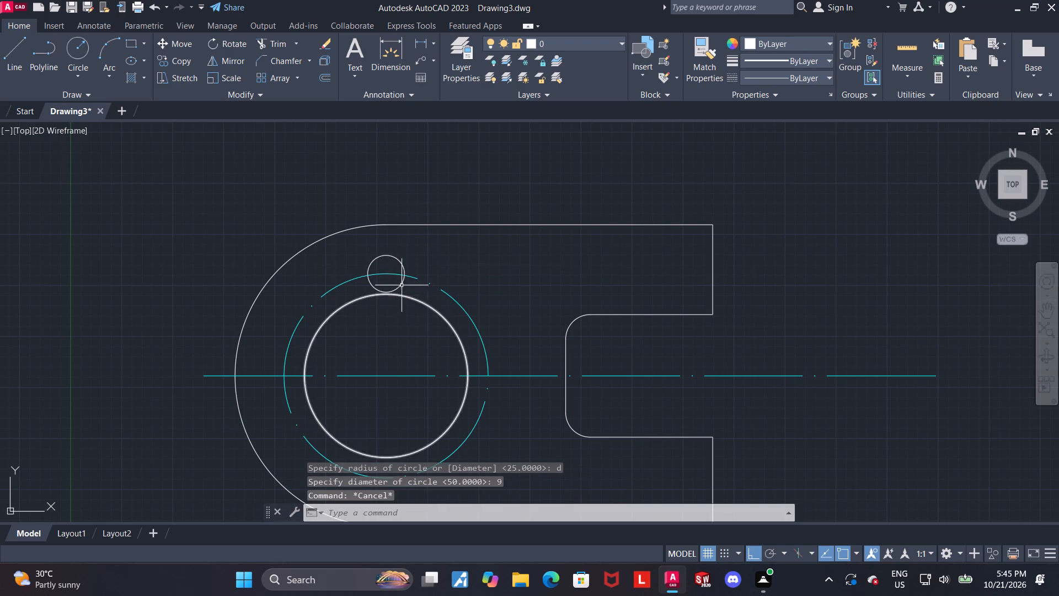
Draw a circle of diameter 5 concentric with the diameter 9 circle.
{"action": "scroll", "coordinate": [410, 258], "scroll_direction": "up", "scroll_amount": 1}
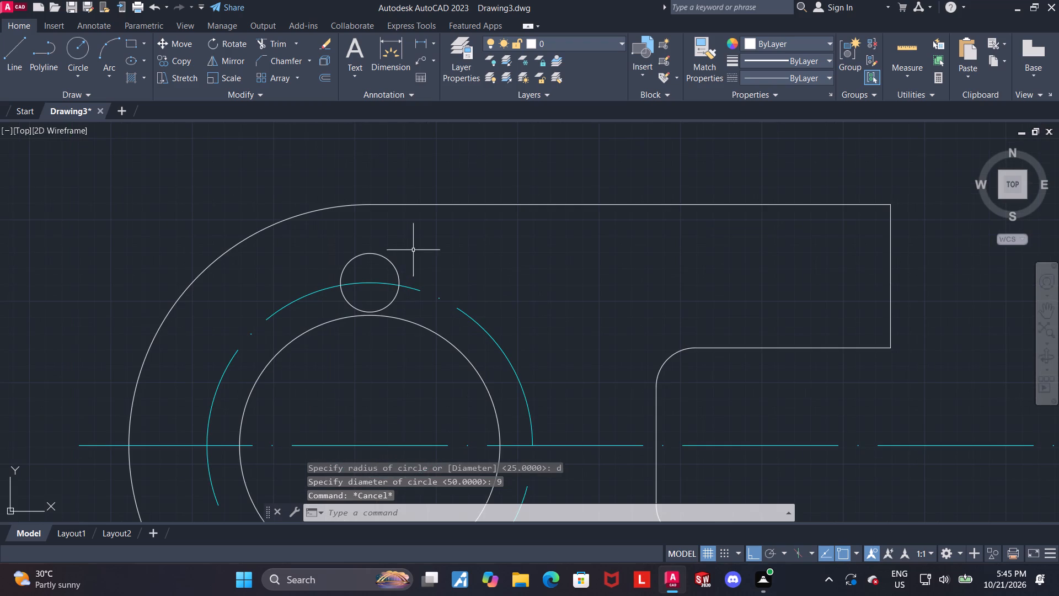
{"action": "scroll", "coordinate": [422, 252], "scroll_direction": "up", "scroll_amount": 1}
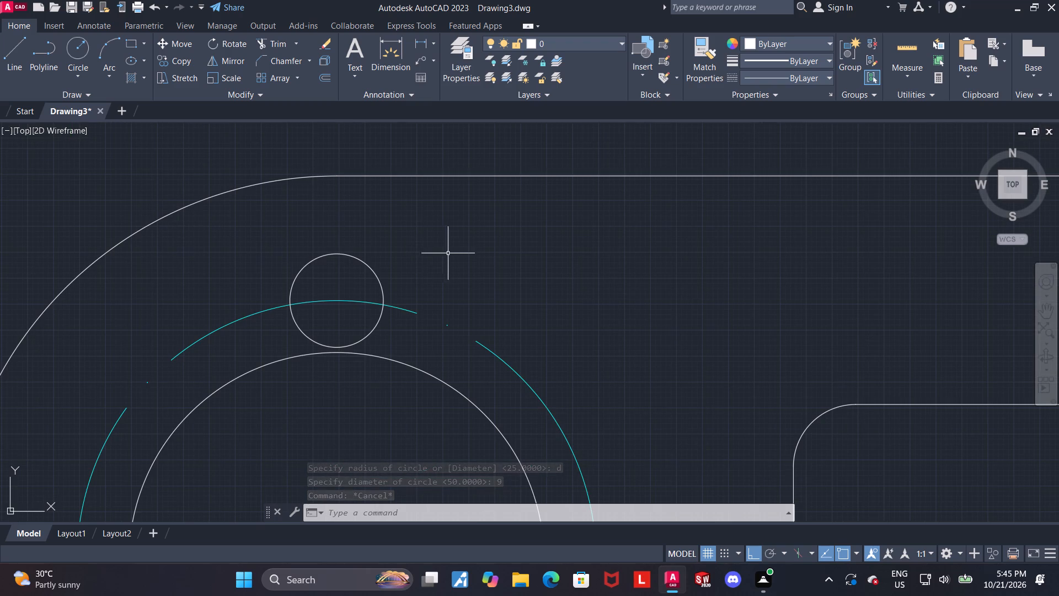
{"action": "left_click", "coordinate": [74, 39]}
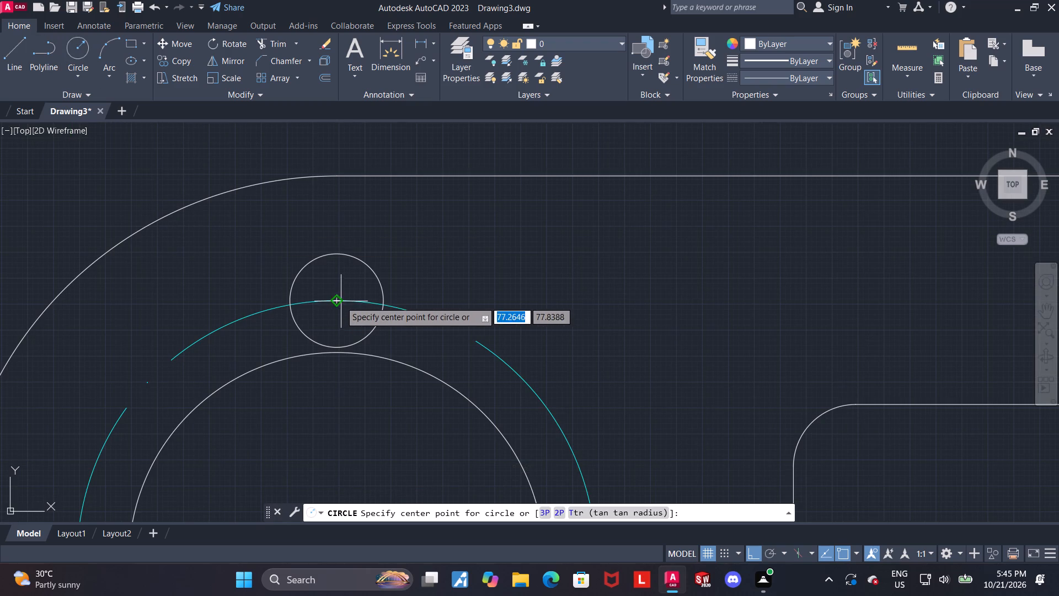
{"action": "left_click", "coordinate": [336, 300]}
{"action": "key", "text": "d"}
{"action": "key", "text": "Return"}
{"action": "key", "text": "5"}
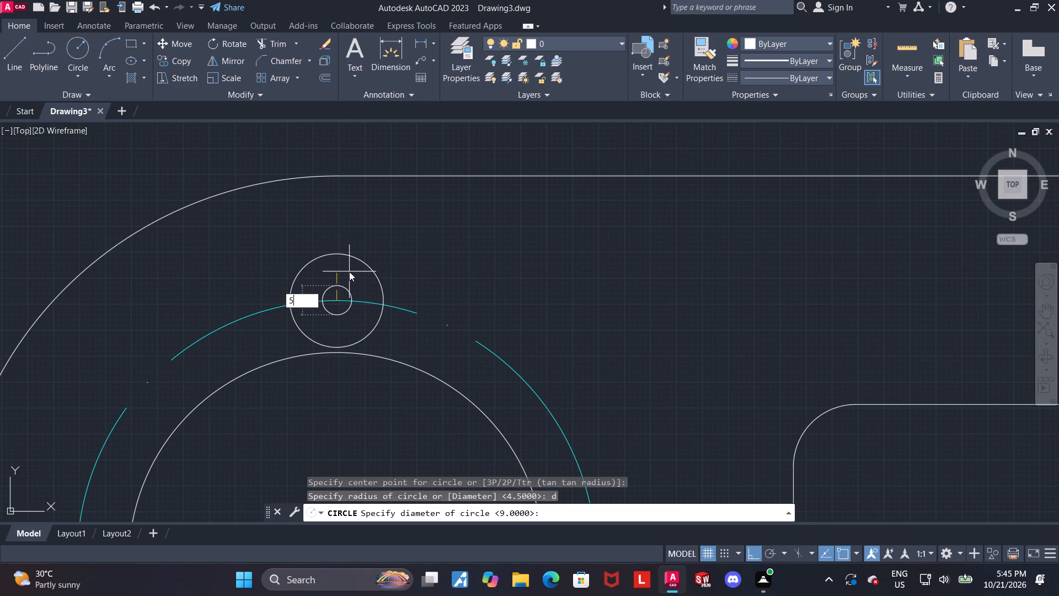
{"action": "key", "text": "Return"}
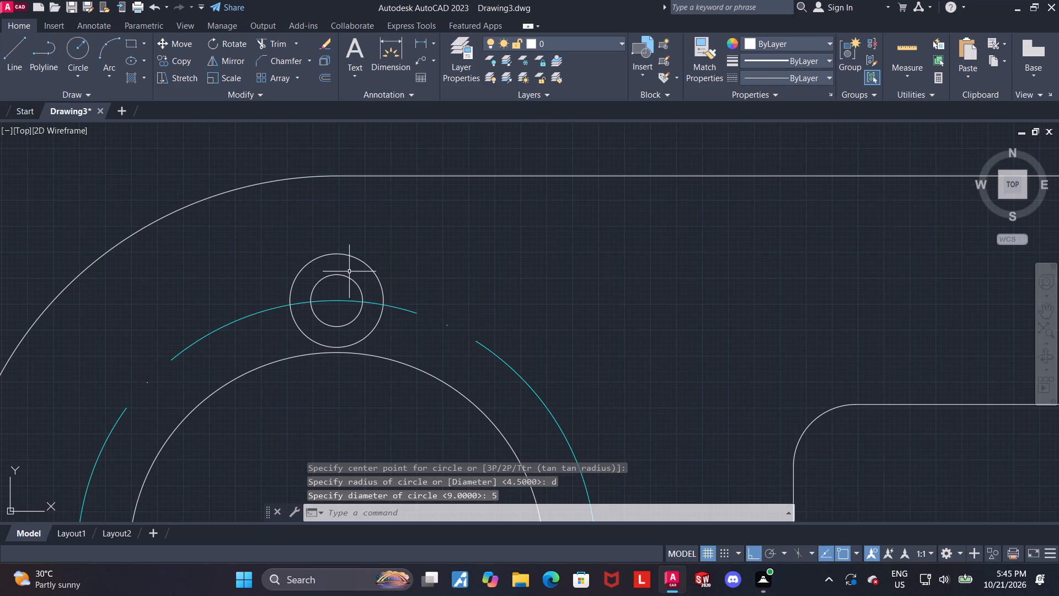
Draw a vertical line through the hole's centre, from just below the diameter 50 circle to above the profile's upper edge.
{"action": "scroll", "coordinate": [383, 264], "scroll_direction": "down", "scroll_amount": 1}
{"action": "middle_click_drag", "start_coordinate": [409, 257], "coordinate": [406, 252]}
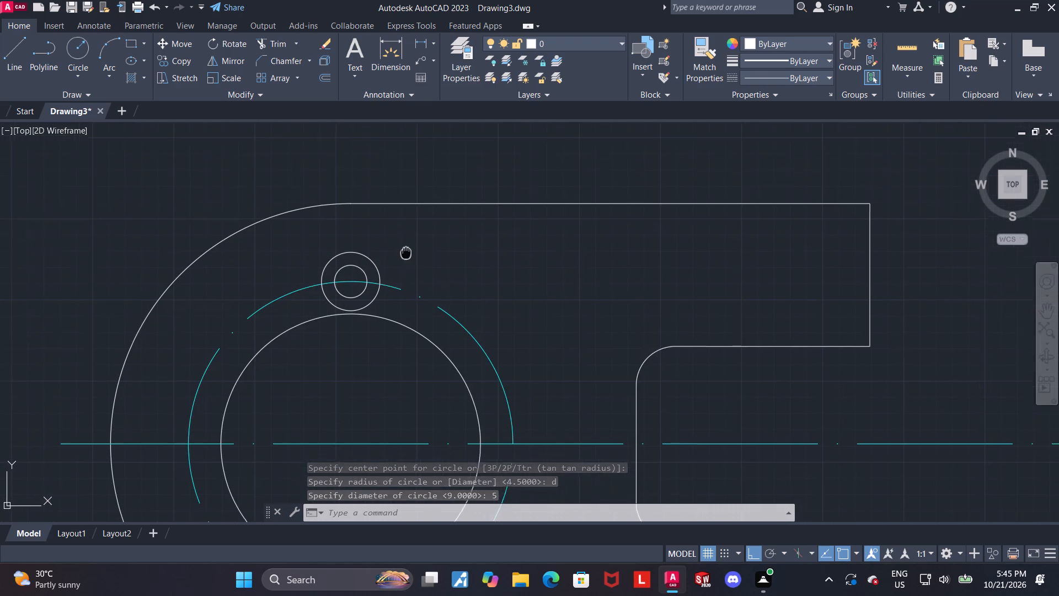
{"action": "middle_click_drag", "start_coordinate": [406, 252], "coordinate": [404, 228]}
{"action": "scroll", "coordinate": [403, 209], "scroll_direction": "down", "scroll_amount": 2}
{"action": "middle_click_drag", "start_coordinate": [413, 220], "coordinate": [404, 168]}
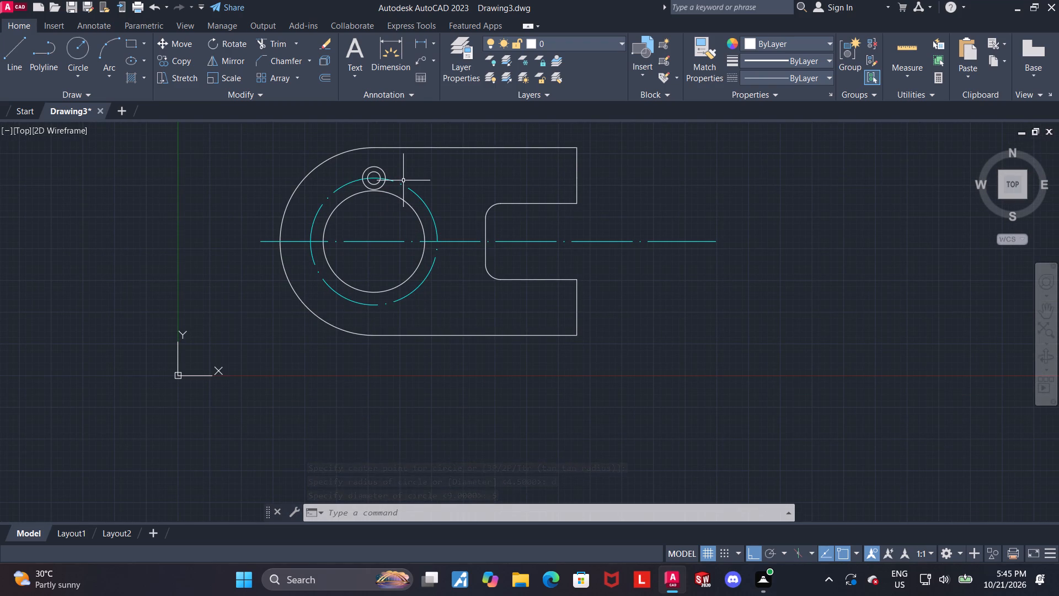
{"action": "middle_click_drag", "start_coordinate": [404, 189], "coordinate": [408, 201]}
{"action": "scroll", "coordinate": [396, 227], "scroll_direction": "up", "scroll_amount": 1}
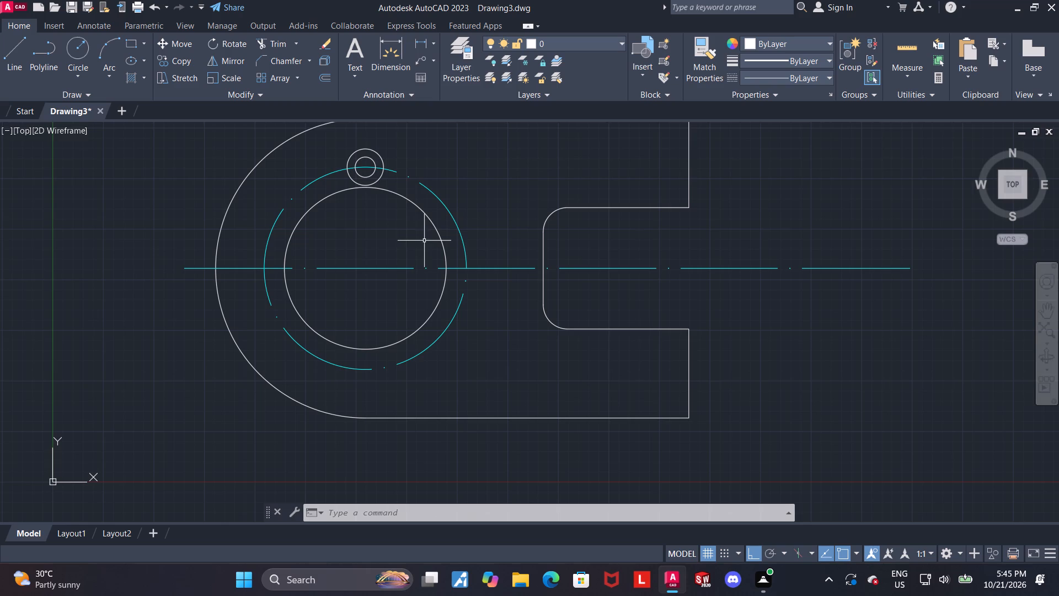
{"action": "middle_click_drag", "start_coordinate": [409, 230], "coordinate": [410, 238]}
{"action": "left_click", "coordinate": [20, 61]}
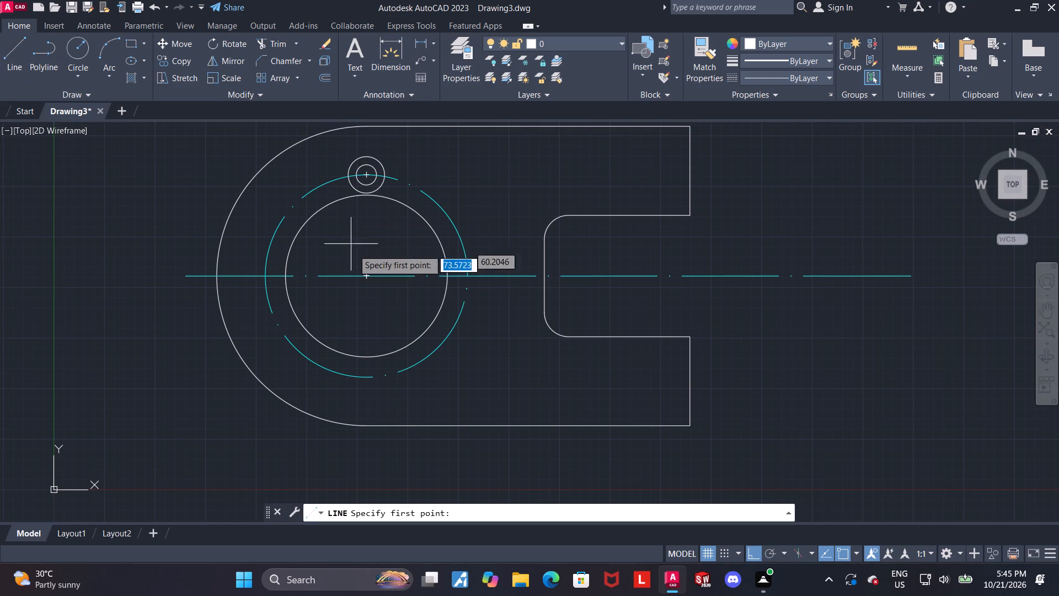
{"action": "scroll", "coordinate": [370, 274], "scroll_direction": "down", "scroll_amount": 2}
{"action": "scroll", "coordinate": [371, 310], "scroll_direction": "up", "scroll_amount": 2}
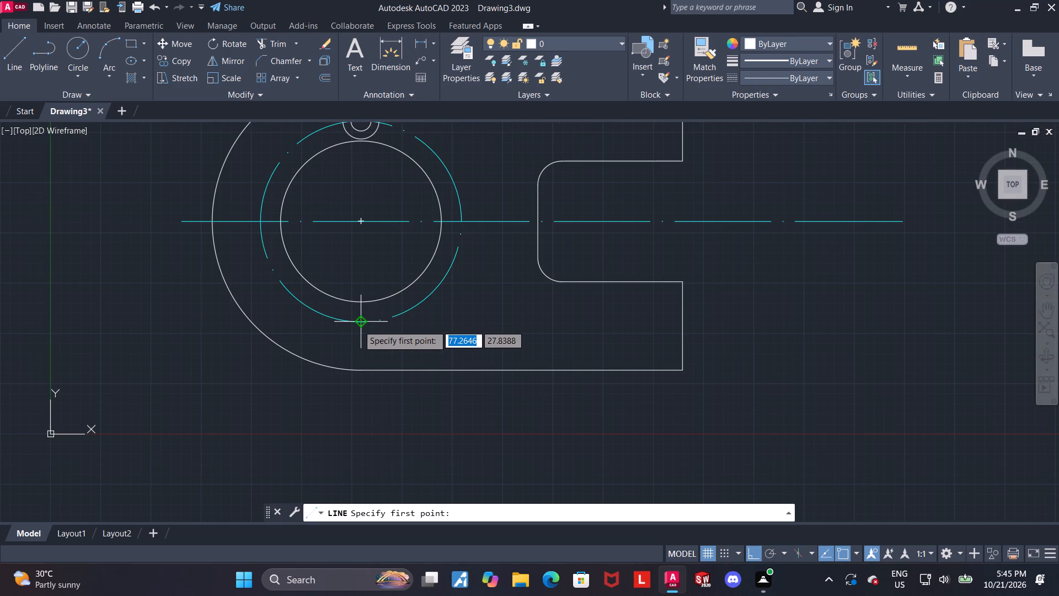
{"action": "left_click", "coordinate": [354, 342]}
{"action": "scroll", "coordinate": [354, 339], "scroll_direction": "down", "scroll_amount": 2}
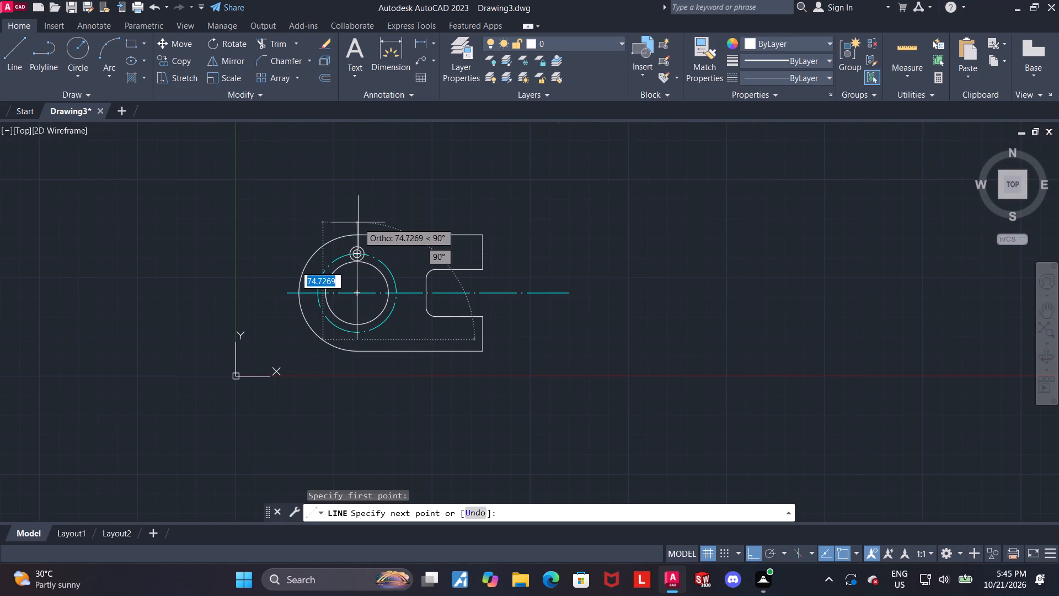
{"action": "scroll", "coordinate": [357, 237], "scroll_direction": "up", "scroll_amount": 3}
{"action": "left_click", "coordinate": [350, 199]}
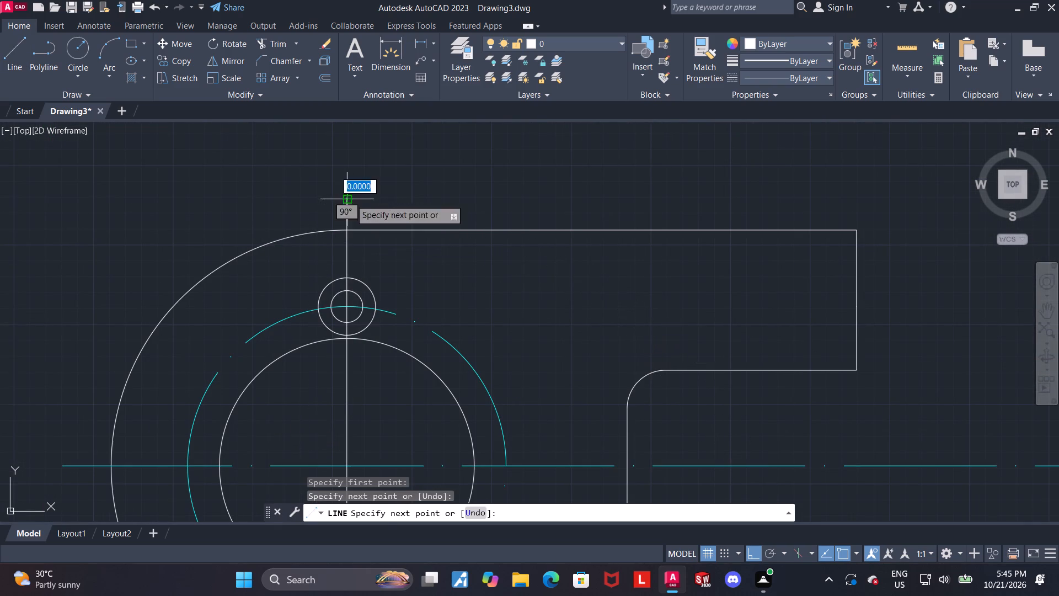
{"action": "key", "text": "Escape"}
Draw a vertical line from the centre line's lower end down past the profile's lower edge.
{"action": "scroll", "coordinate": [351, 200], "scroll_direction": "down", "scroll_amount": 3}
{"action": "scroll", "coordinate": [372, 327], "scroll_direction": "up", "scroll_amount": 1}
{"action": "scroll", "coordinate": [312, 301], "scroll_direction": "up", "scroll_amount": 1}
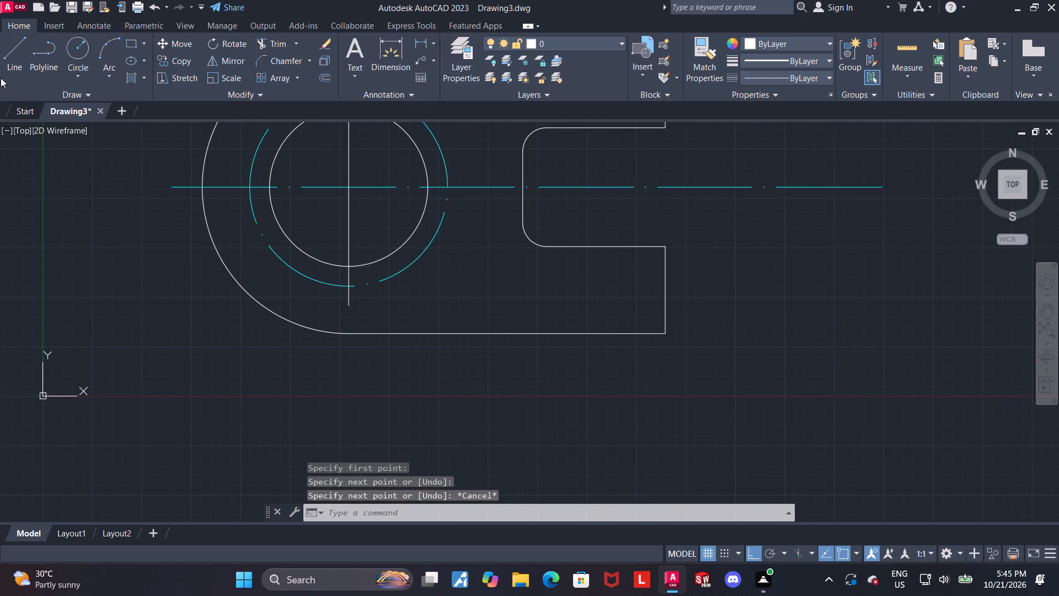
{"action": "left_click", "coordinate": [13, 61]}
{"action": "left_click", "coordinate": [351, 307]}
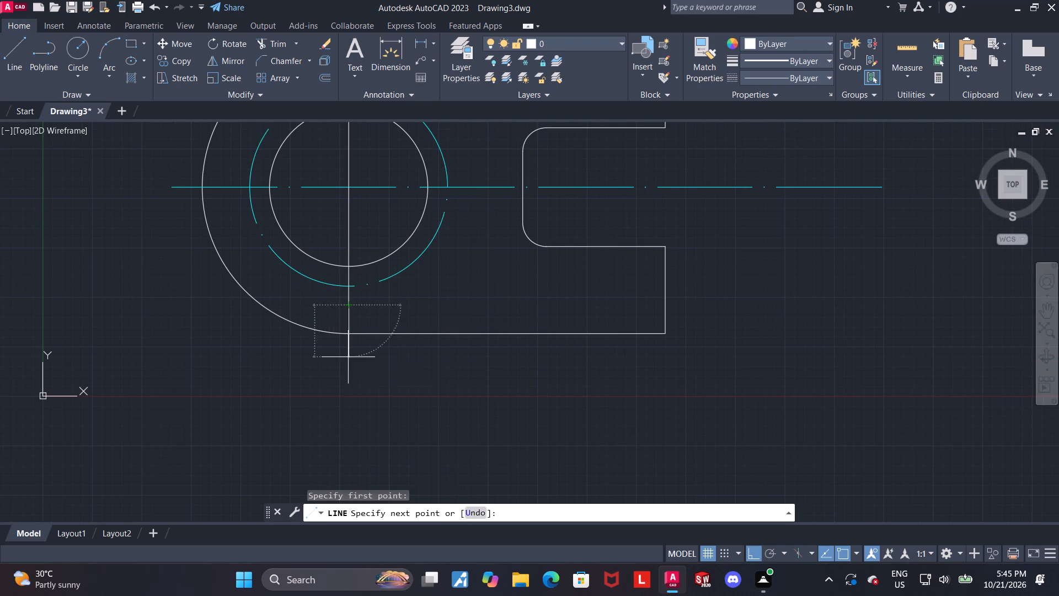
{"action": "left_click", "coordinate": [348, 357]}
{"action": "key", "text": "Escape"}
Join the two collinear vertical lines into a single line.
{"action": "left_click", "coordinate": [361, 327]}
{"action": "left_click", "coordinate": [344, 302]}
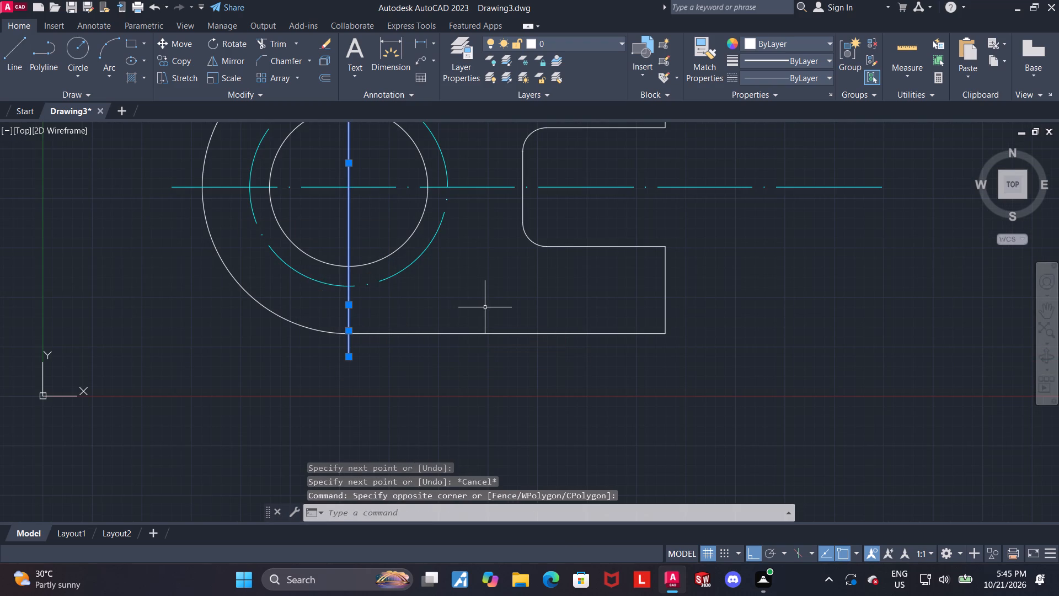
{"action": "key", "text": "j"}
{"action": "key", "text": "Return"}
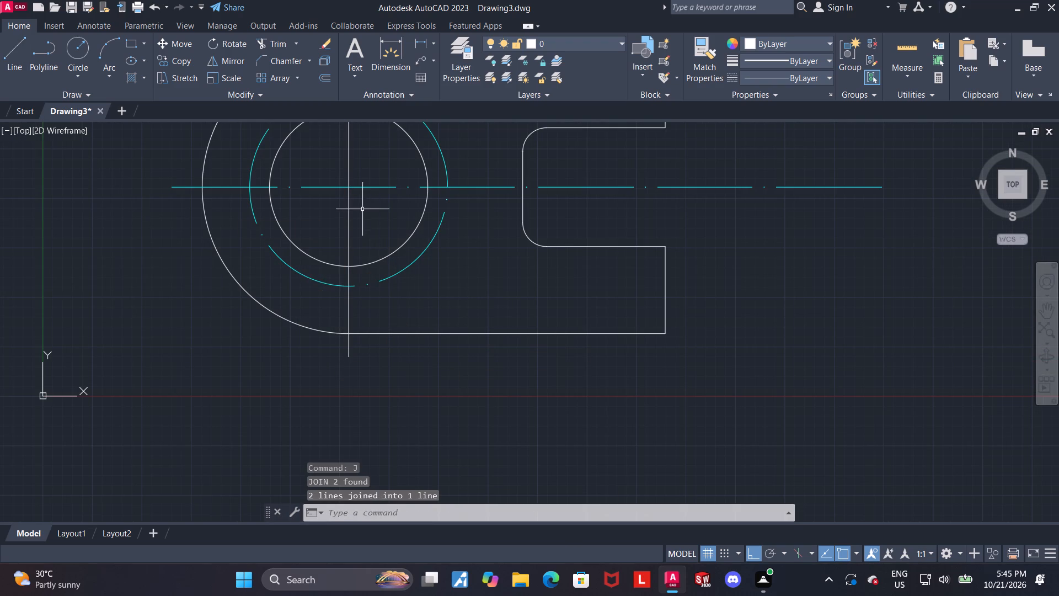
Change the vertical line through the hole to the ACAD_ISO04W100 linetype and the colour cyan.
{"action": "left_click", "coordinate": [350, 203]}
{"action": "left_click", "coordinate": [750, 81]}
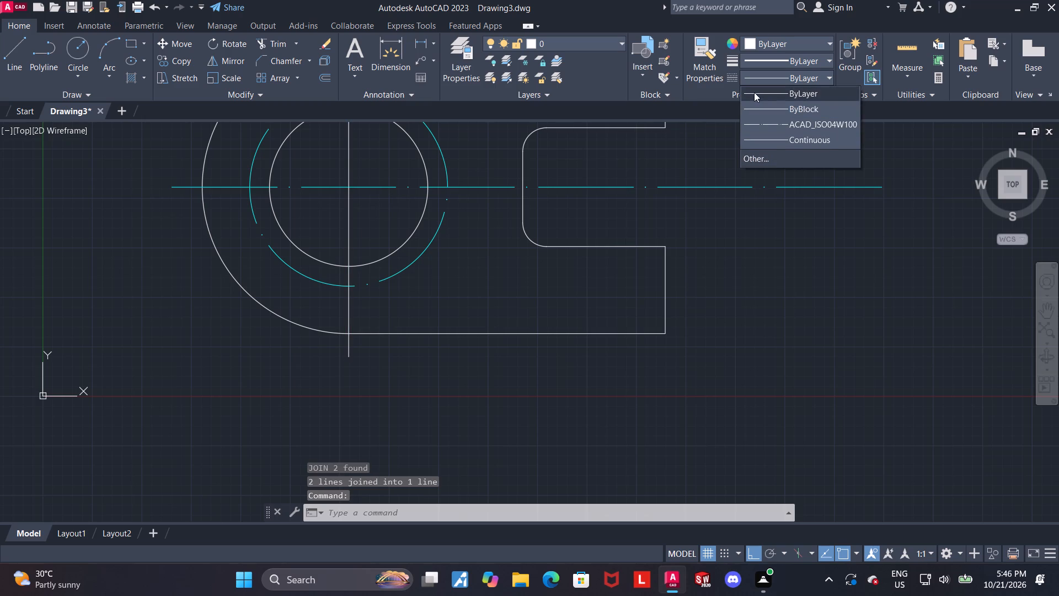
{"action": "left_click", "coordinate": [789, 120]}
{"action": "left_click", "coordinate": [779, 41]}
{"action": "left_click", "coordinate": [784, 178]}
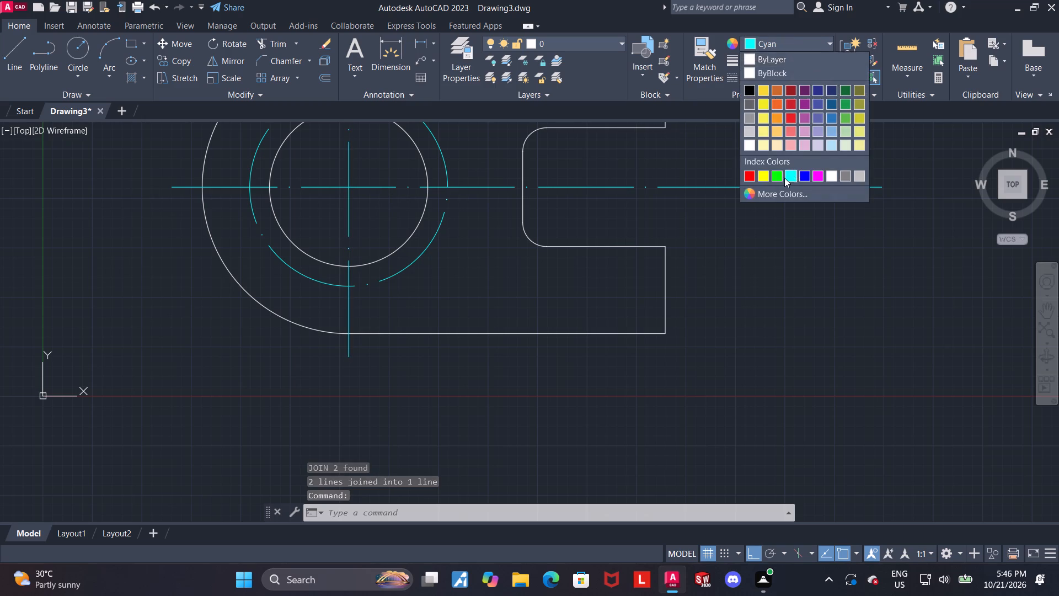
{"action": "key", "text": "Escape"}
Polar array the small concentric circle pair about the diameter 40 hole's centre with 8 items filling 360 degrees.
{"action": "scroll", "coordinate": [416, 223], "scroll_direction": "down", "scroll_amount": 3}
{"action": "middle_click_drag", "start_coordinate": [404, 259], "coordinate": [394, 332]}
{"action": "scroll", "coordinate": [394, 323], "scroll_direction": "up", "scroll_amount": 2}
{"action": "scroll", "coordinate": [431, 179], "scroll_direction": "up", "scroll_amount": 1}
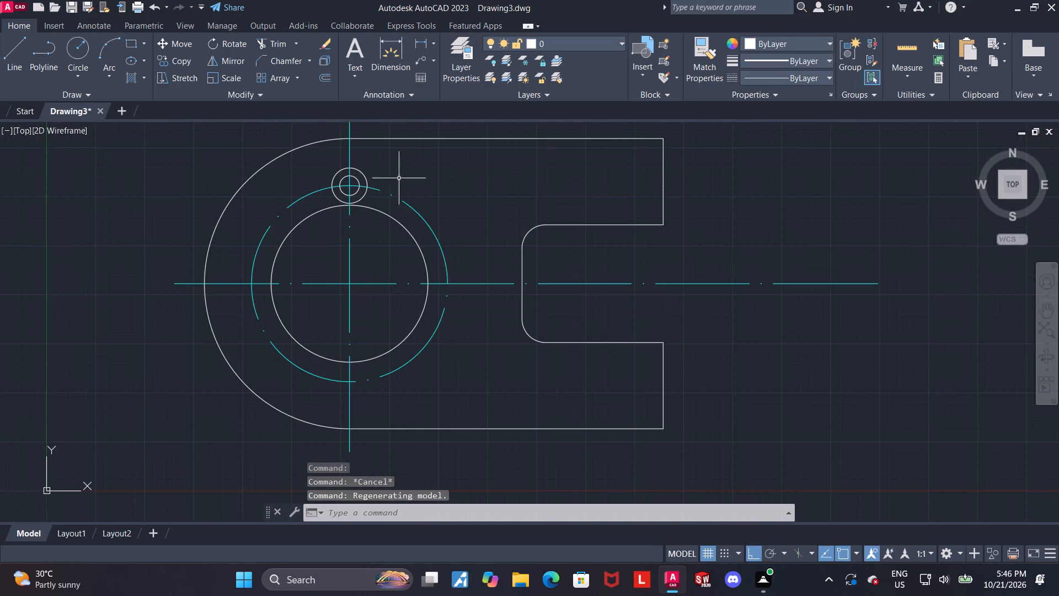
{"action": "key", "text": "Escape"}
{"action": "left_click", "coordinate": [301, 80]}
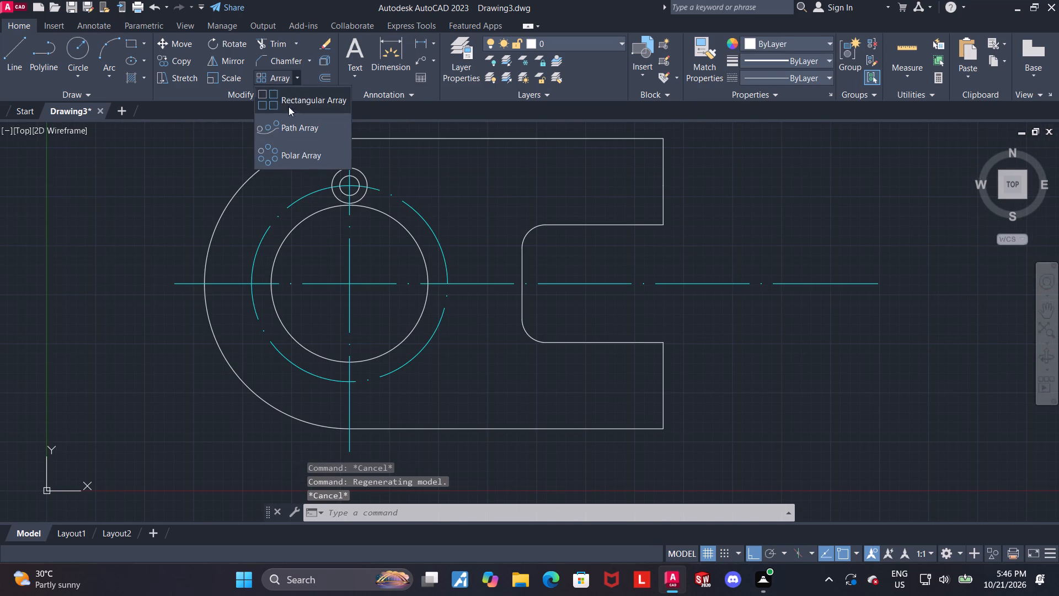
{"action": "left_click", "coordinate": [293, 159]}
{"action": "left_click", "coordinate": [355, 194]}
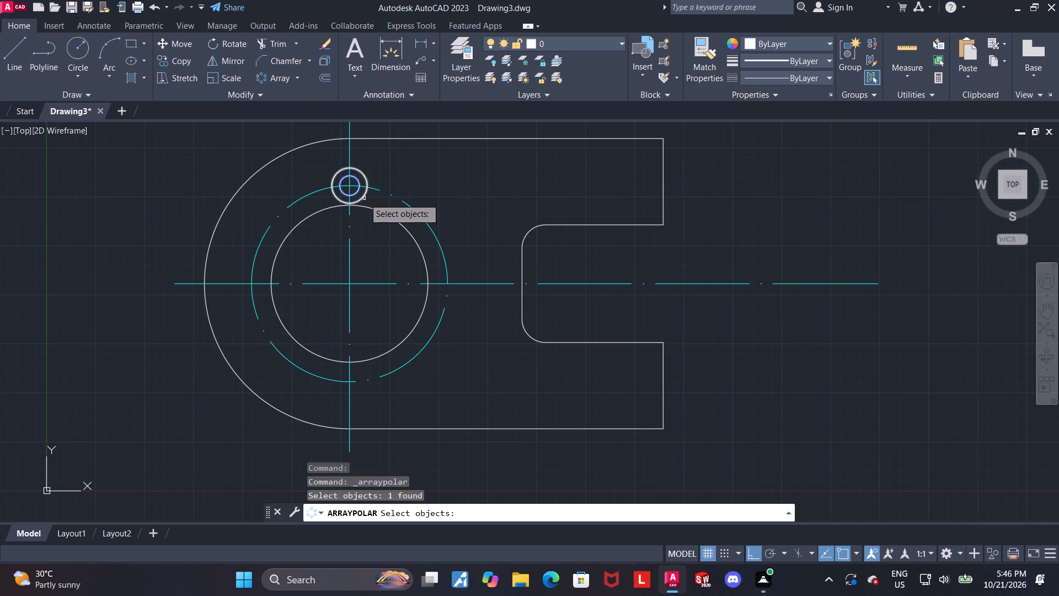
{"action": "left_click", "coordinate": [364, 198]}
{"action": "key", "text": "Return"}
{"action": "left_click", "coordinate": [348, 283]}
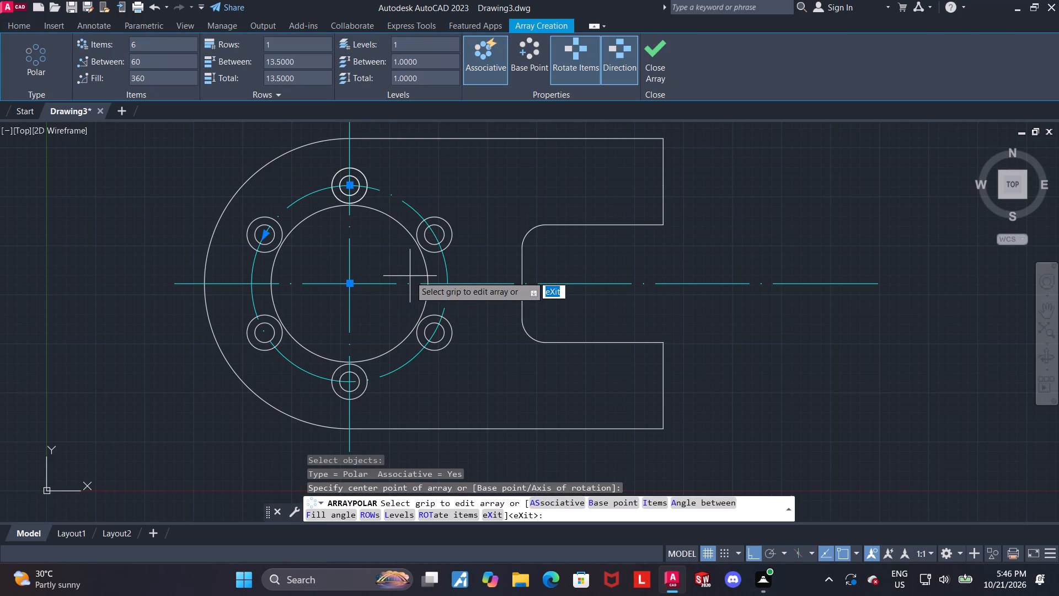
{"action": "left_click_drag", "start_coordinate": [158, 41], "coordinate": [138, 44]}
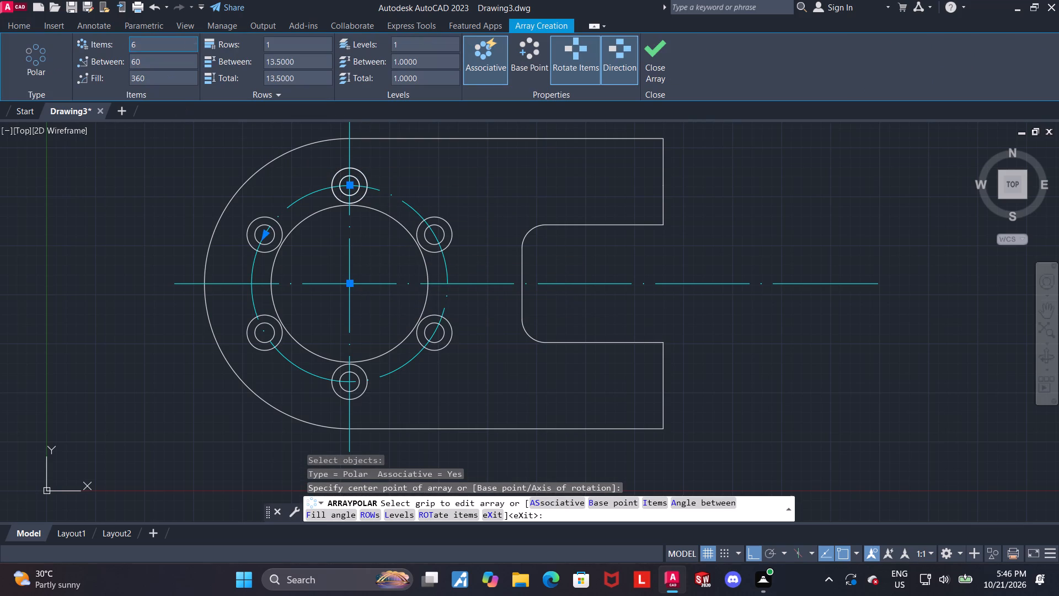
{"action": "left_click_drag", "start_coordinate": [138, 44], "coordinate": [113, 51]}
{"action": "key", "text": "8"}
{"action": "key", "text": "Return"}
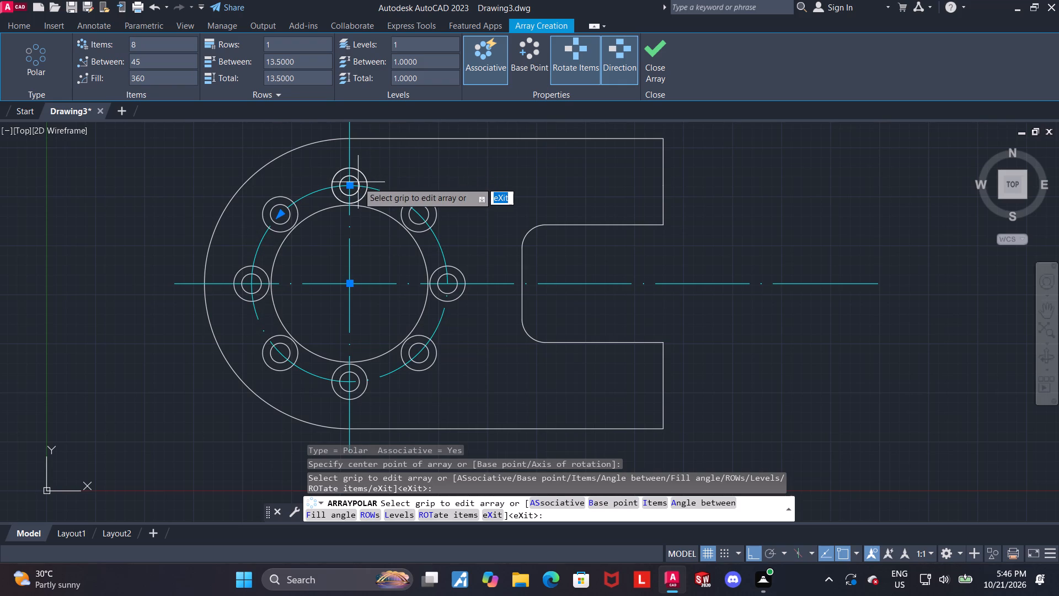
{"action": "left_click", "coordinate": [655, 70]}
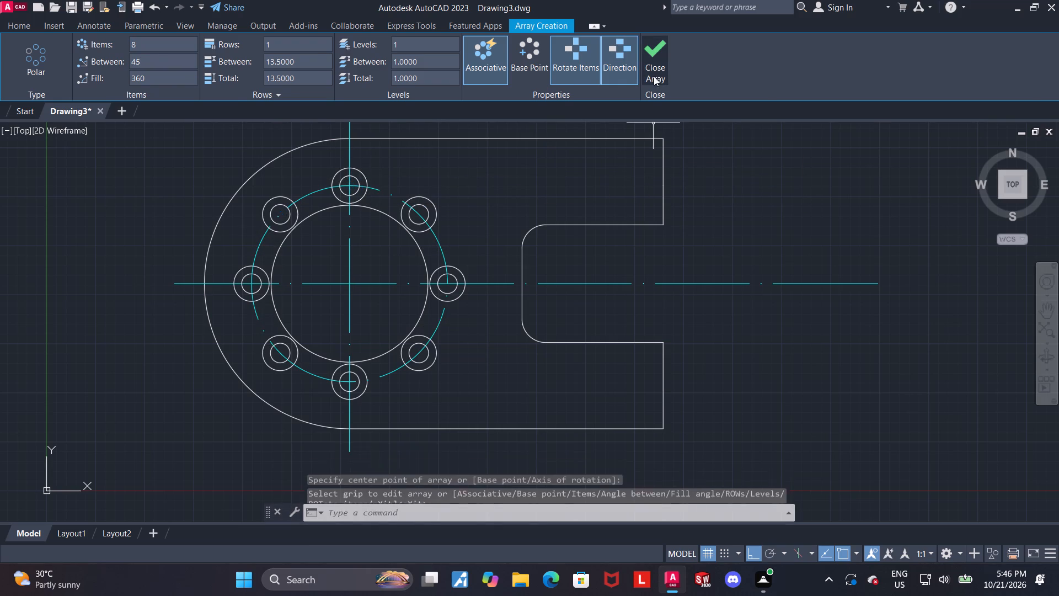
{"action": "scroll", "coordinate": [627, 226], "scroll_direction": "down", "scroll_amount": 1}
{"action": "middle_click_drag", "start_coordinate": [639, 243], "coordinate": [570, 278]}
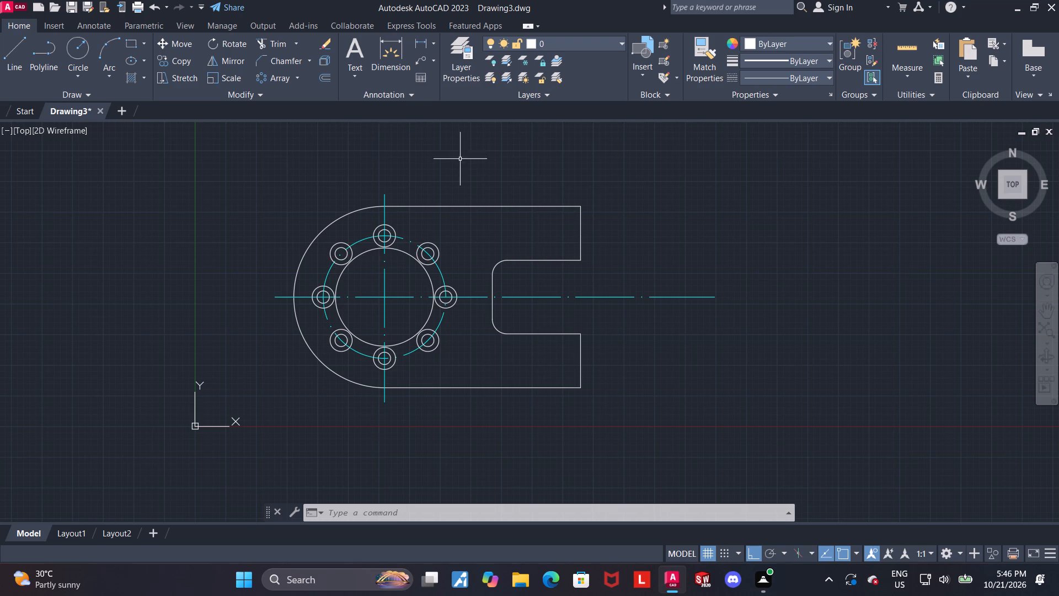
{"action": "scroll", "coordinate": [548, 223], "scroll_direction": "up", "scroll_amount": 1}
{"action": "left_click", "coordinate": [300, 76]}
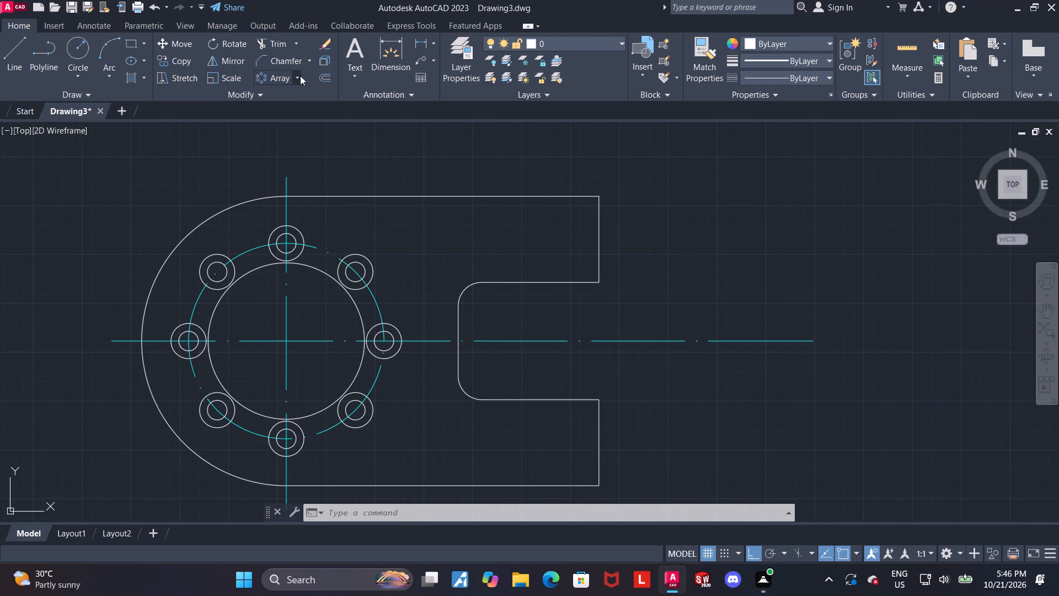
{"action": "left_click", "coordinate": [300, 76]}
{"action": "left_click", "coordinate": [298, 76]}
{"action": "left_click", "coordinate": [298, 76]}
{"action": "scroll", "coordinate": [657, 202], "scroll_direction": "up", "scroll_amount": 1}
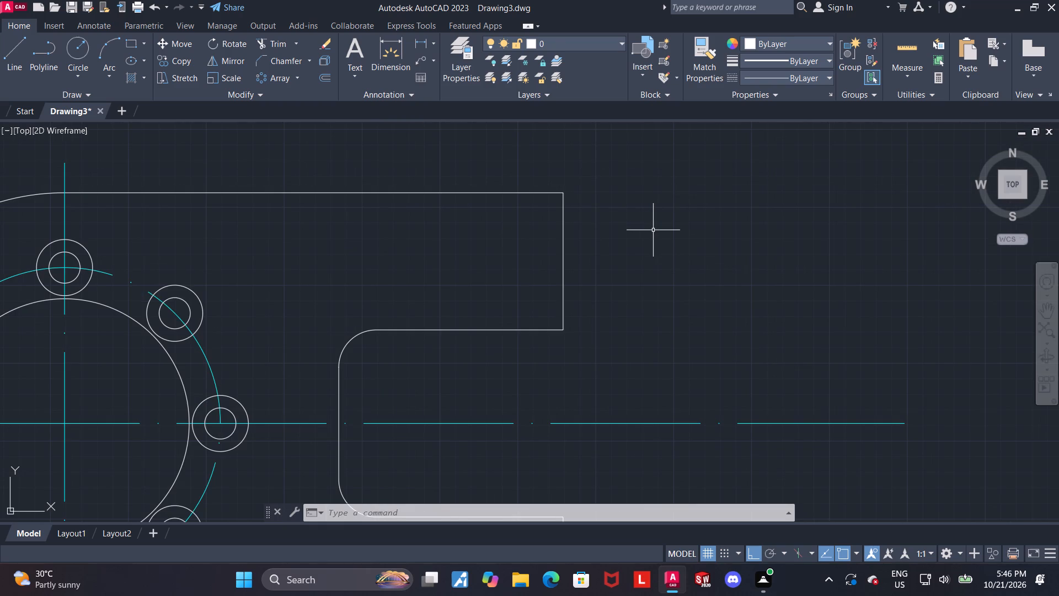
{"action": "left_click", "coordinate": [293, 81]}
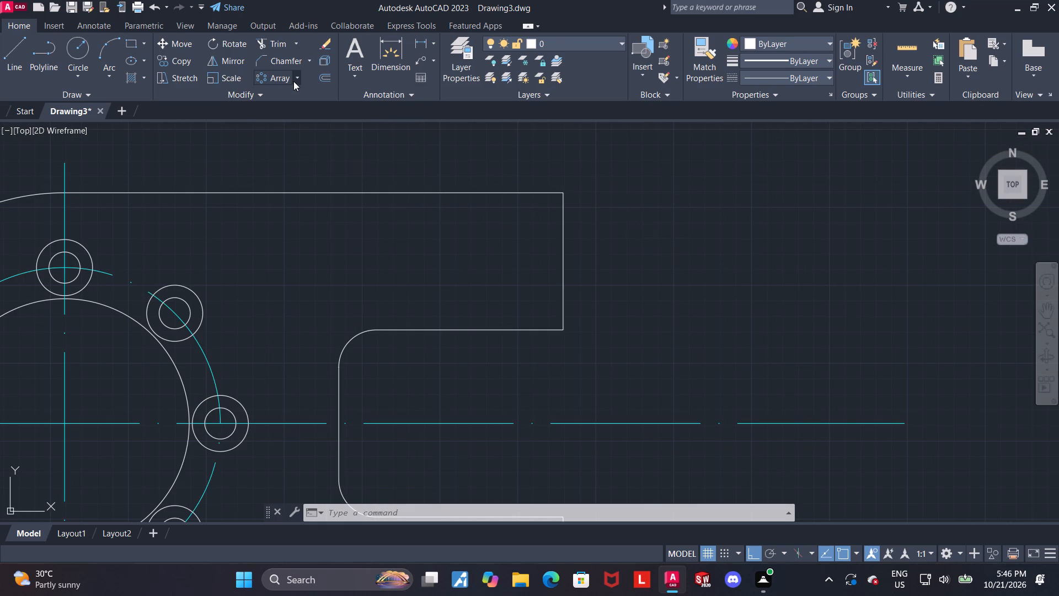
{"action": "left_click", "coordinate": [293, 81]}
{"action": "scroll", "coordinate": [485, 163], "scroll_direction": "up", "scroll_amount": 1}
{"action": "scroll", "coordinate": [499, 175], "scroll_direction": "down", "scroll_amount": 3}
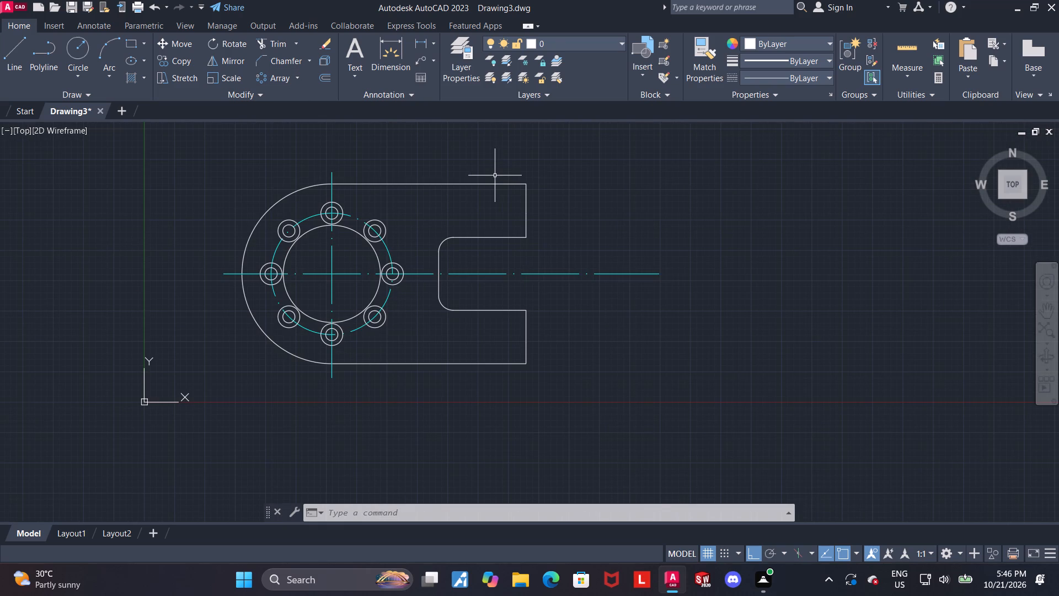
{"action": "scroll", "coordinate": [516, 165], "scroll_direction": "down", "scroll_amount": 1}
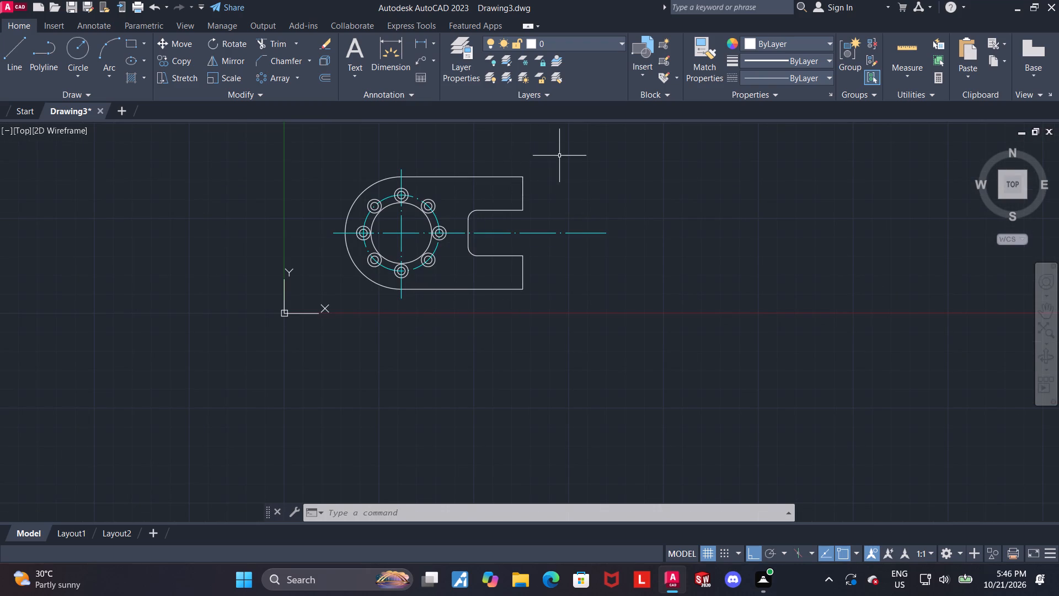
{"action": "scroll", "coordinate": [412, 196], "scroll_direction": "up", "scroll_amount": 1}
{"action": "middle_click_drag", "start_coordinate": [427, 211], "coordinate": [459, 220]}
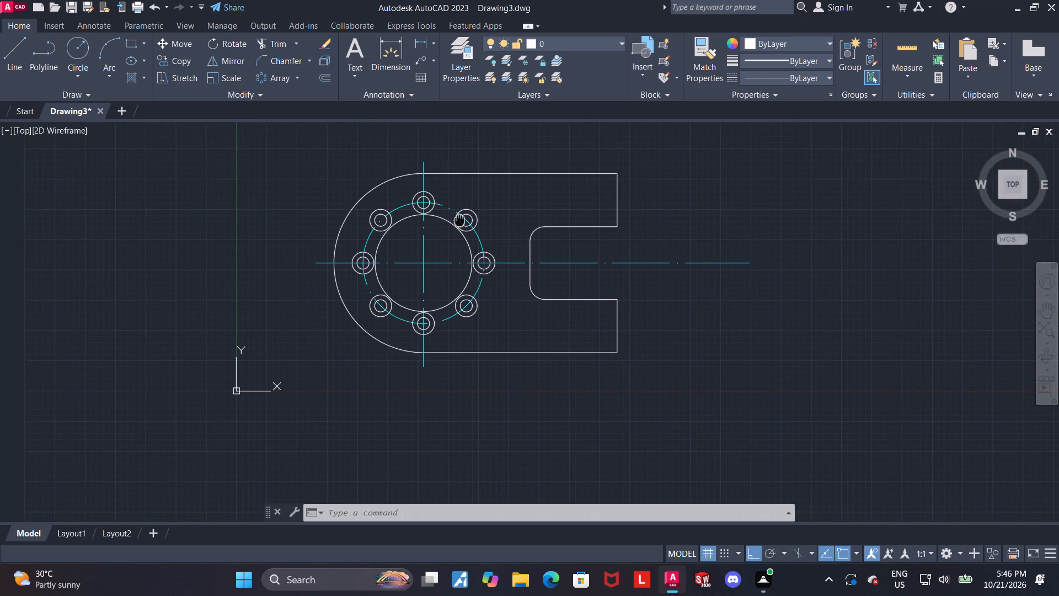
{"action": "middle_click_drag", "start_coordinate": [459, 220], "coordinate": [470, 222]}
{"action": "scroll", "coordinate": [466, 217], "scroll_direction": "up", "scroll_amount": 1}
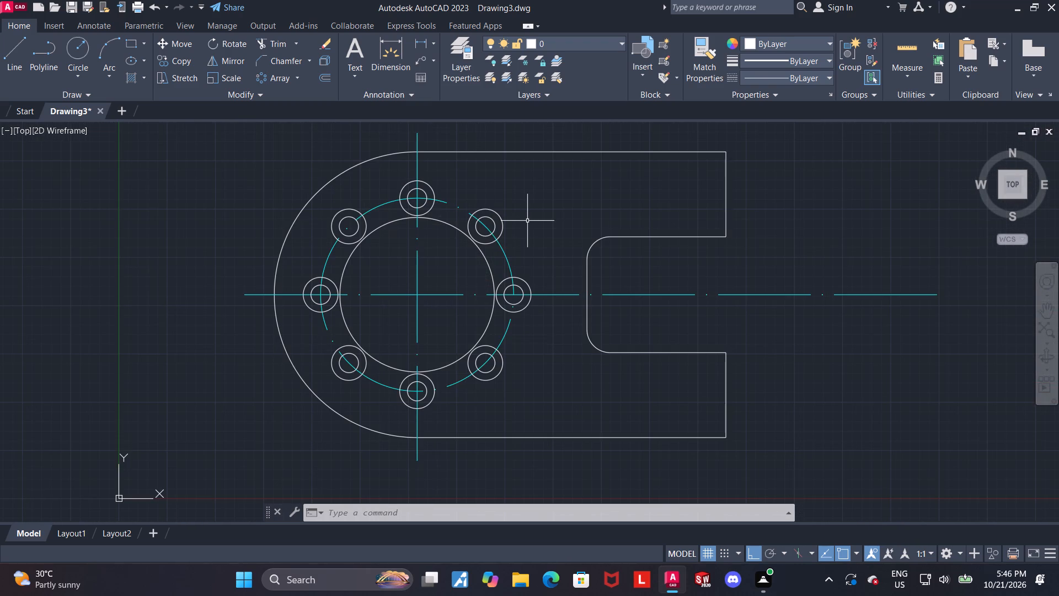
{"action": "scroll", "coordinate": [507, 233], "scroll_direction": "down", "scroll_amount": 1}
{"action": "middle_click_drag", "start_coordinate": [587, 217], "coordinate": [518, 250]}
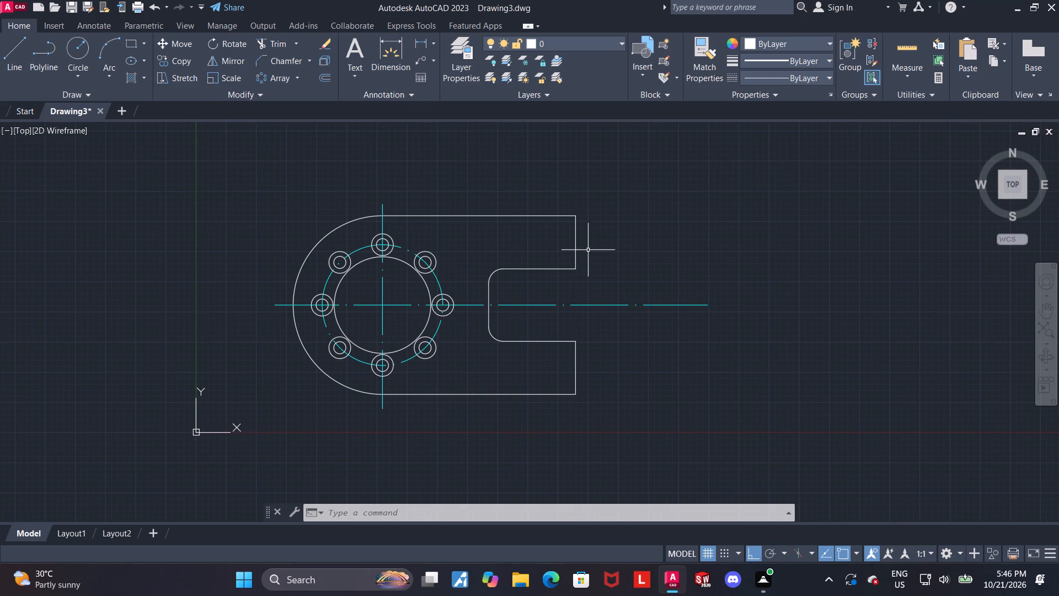
Draw a horizontal line about 60 long inward from the point on the upper arm's right end edge, level with the topmost circle pair.
{"action": "scroll", "coordinate": [588, 250], "scroll_direction": "up", "scroll_amount": 1}
{"action": "left_click", "coordinate": [10, 39]}
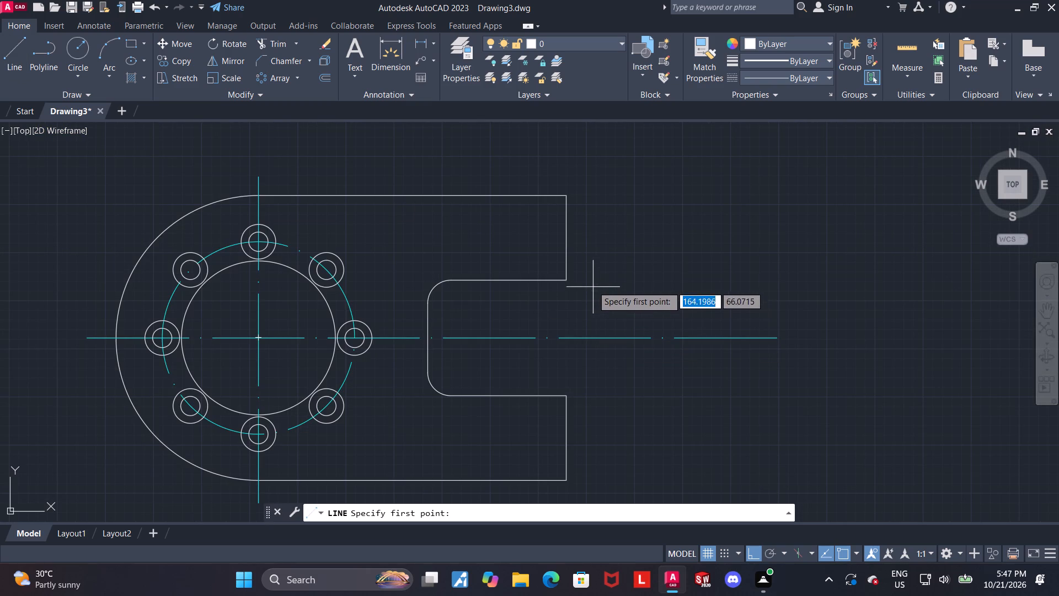
{"action": "left_click", "coordinate": [567, 241]}
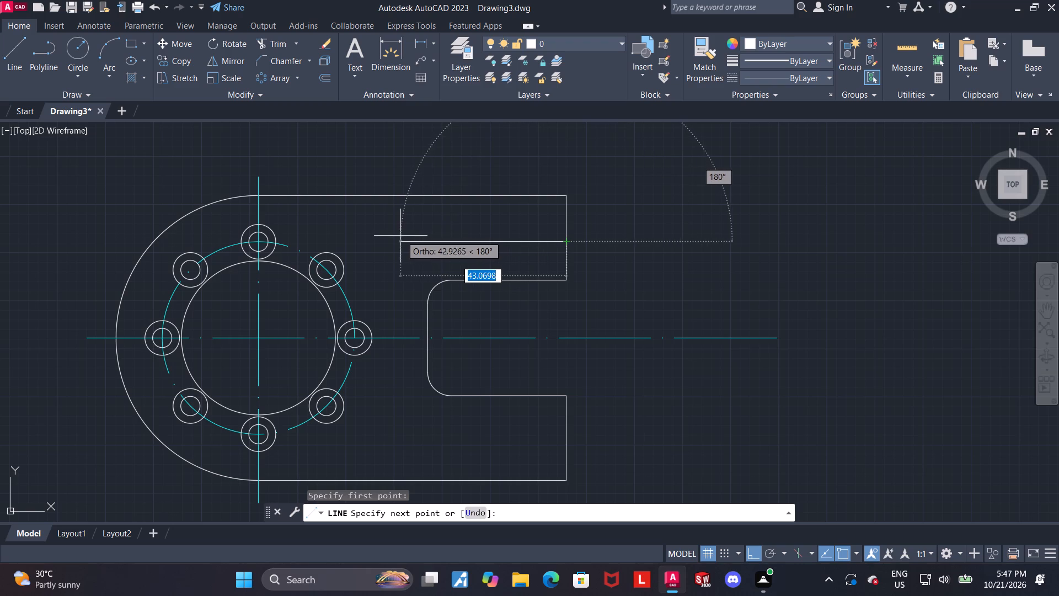
{"action": "left_click", "coordinate": [333, 227]}
{"action": "key", "text": "Escape"}
{"action": "key", "text": "Escape"}
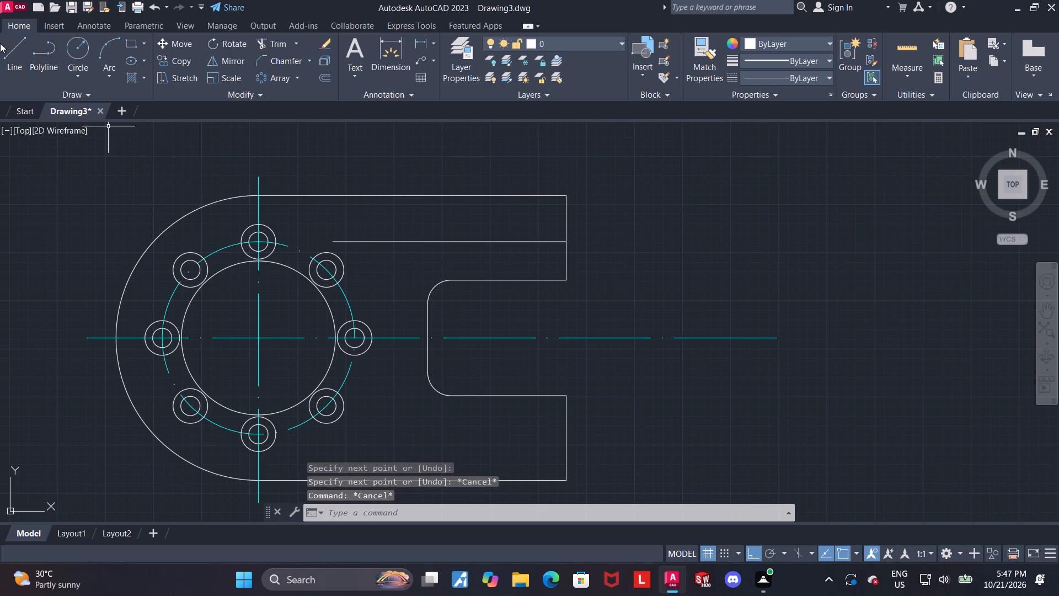
Draw construction lines from the vertical centre line's upper end: 30 to the right, then down past the new horizontal line.
{"action": "left_click", "coordinate": [3, 45]}
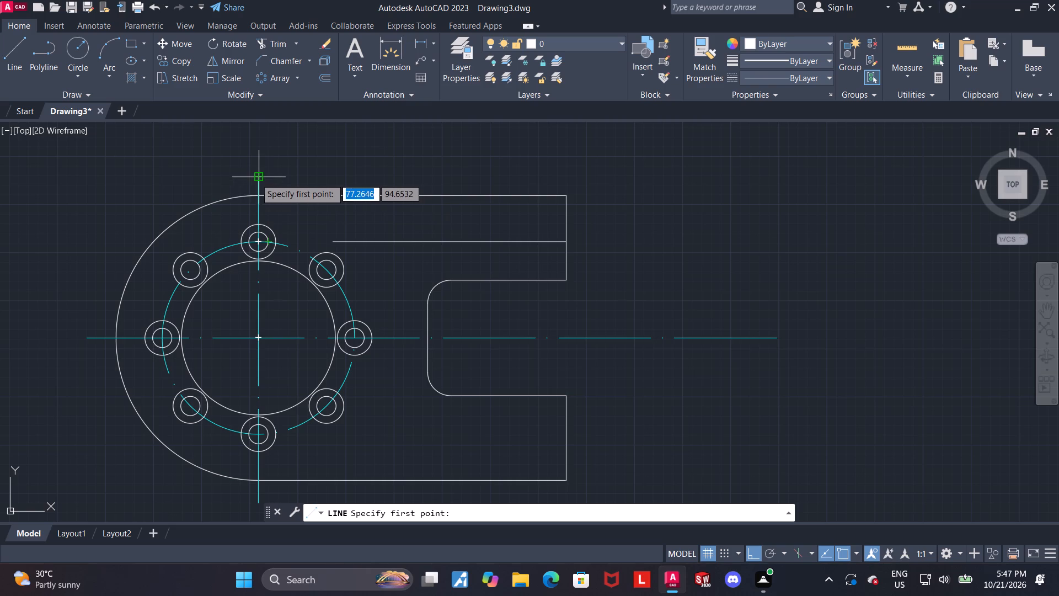
{"action": "left_click", "coordinate": [256, 178]}
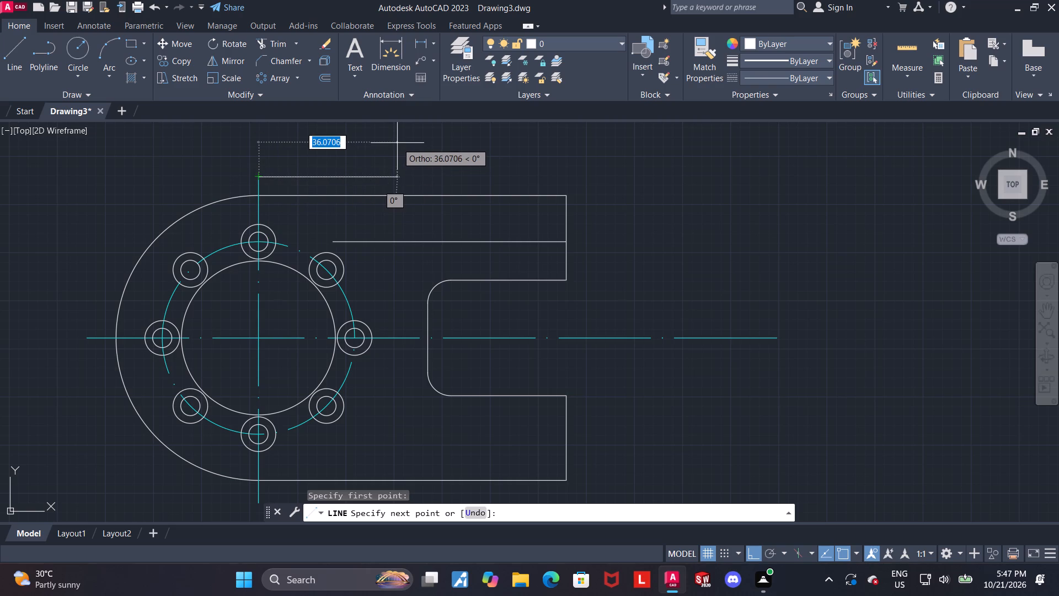
{"action": "type", "text": "30"}
{"action": "key", "text": "Return"}
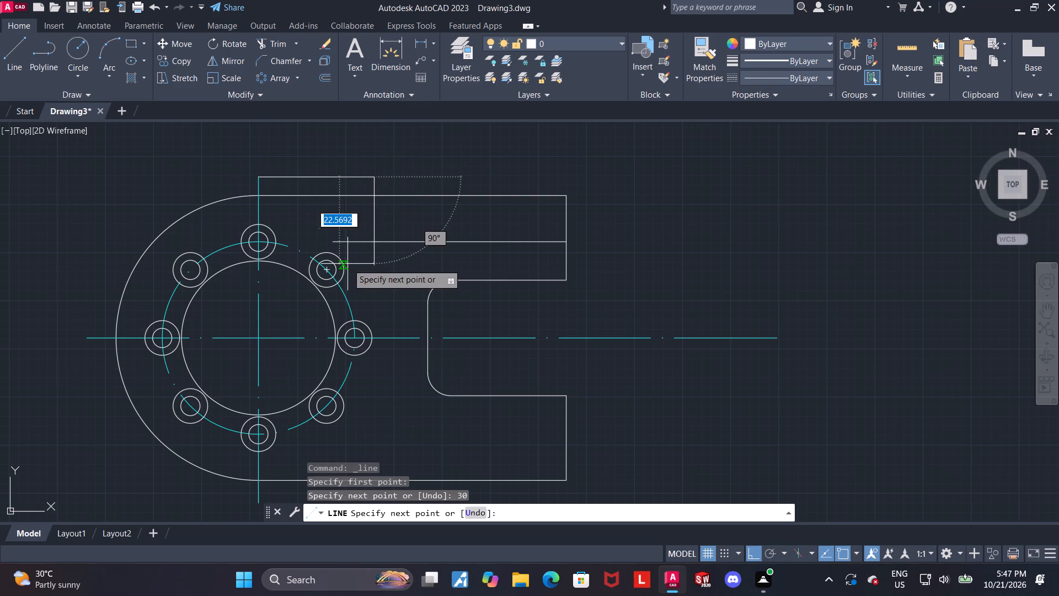
{"action": "left_click", "coordinate": [356, 263]}
{"action": "key", "text": "Escape"}
{"action": "key", "text": "Escape"}
{"action": "key", "text": "Escape"}
Trim the horizontal line back to the vertical construction line and remove all pieces of the construction lines.
{"action": "left_click", "coordinate": [279, 40]}
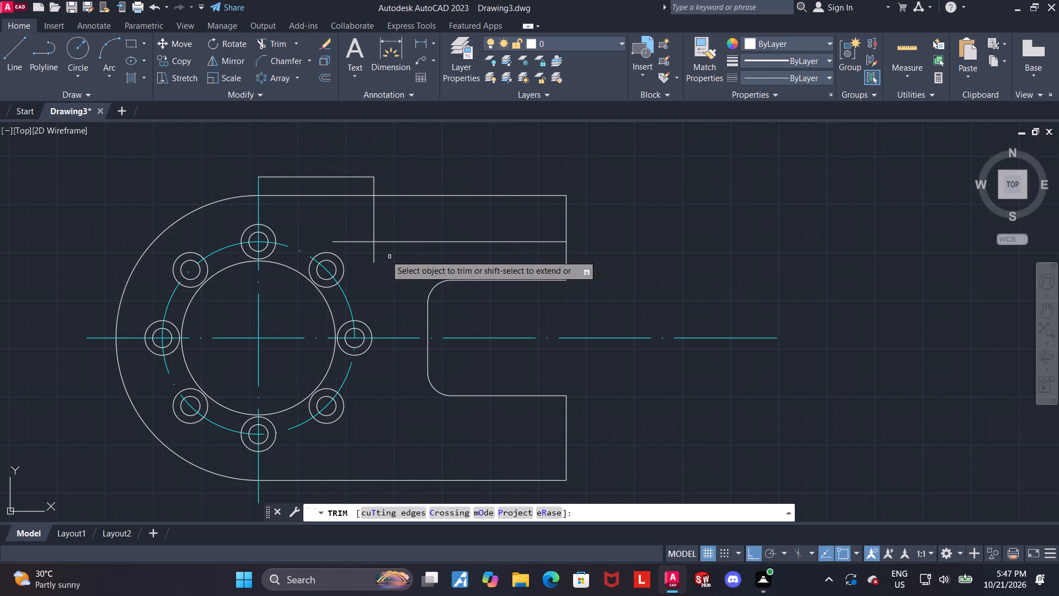
{"action": "left_click", "coordinate": [361, 240]}
{"action": "left_click", "coordinate": [376, 249]}
{"action": "left_click", "coordinate": [373, 223]}
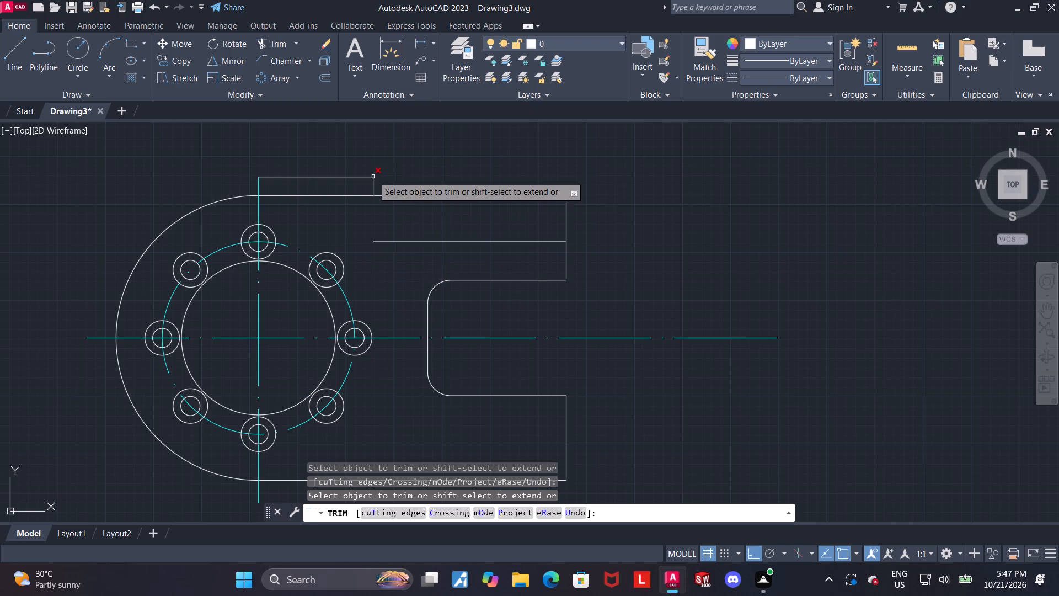
{"action": "left_click", "coordinate": [375, 185]}
{"action": "left_click", "coordinate": [365, 175]}
{"action": "key", "text": "Escape"}
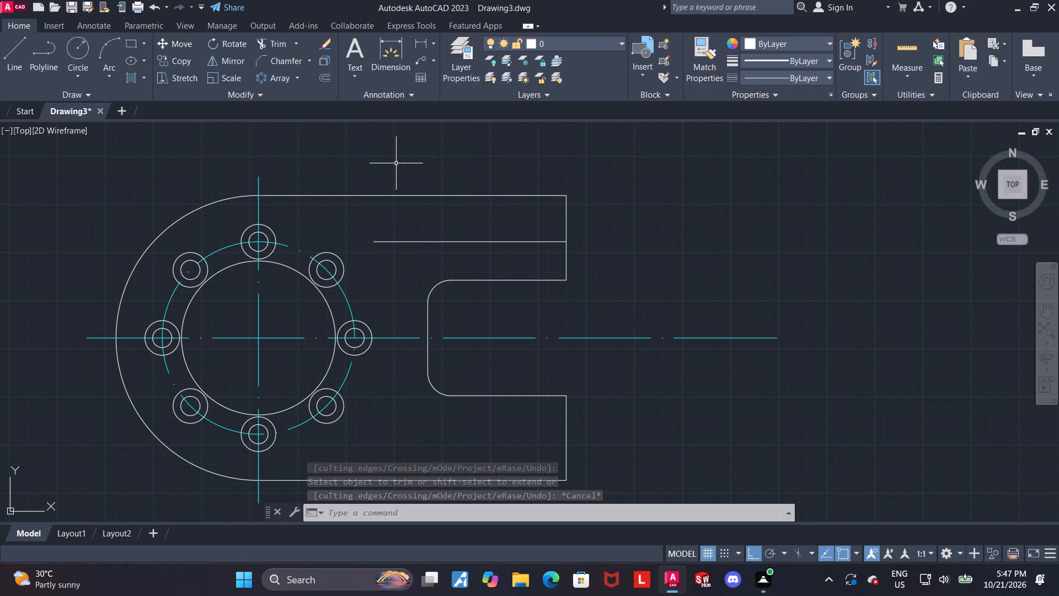
Draw a diameter 11 circle centred on the inner end of the upper arm's horizontal line.
{"action": "left_click", "coordinate": [67, 49]}
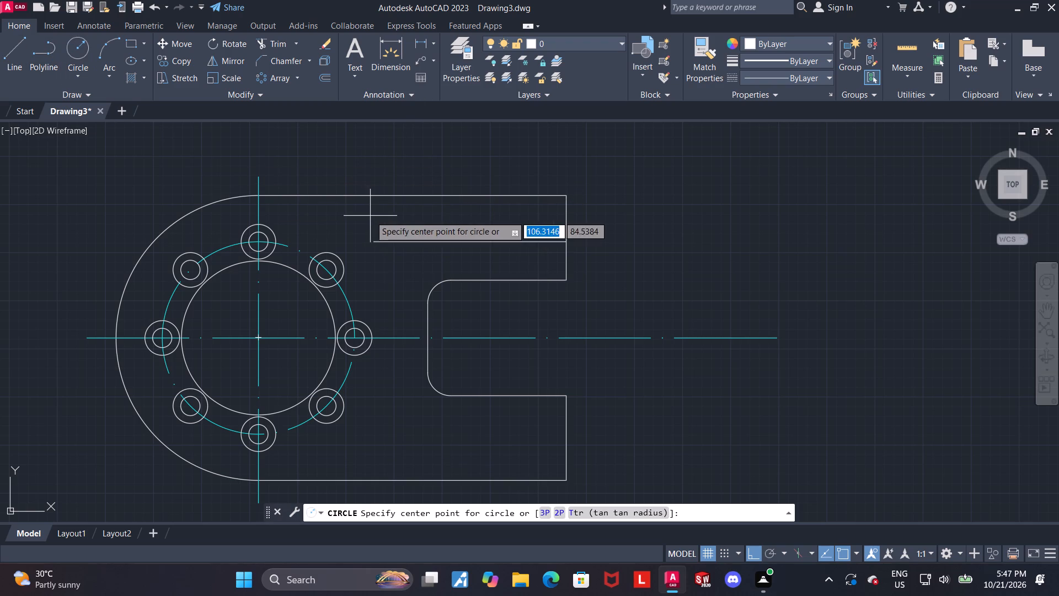
{"action": "left_click", "coordinate": [377, 241]}
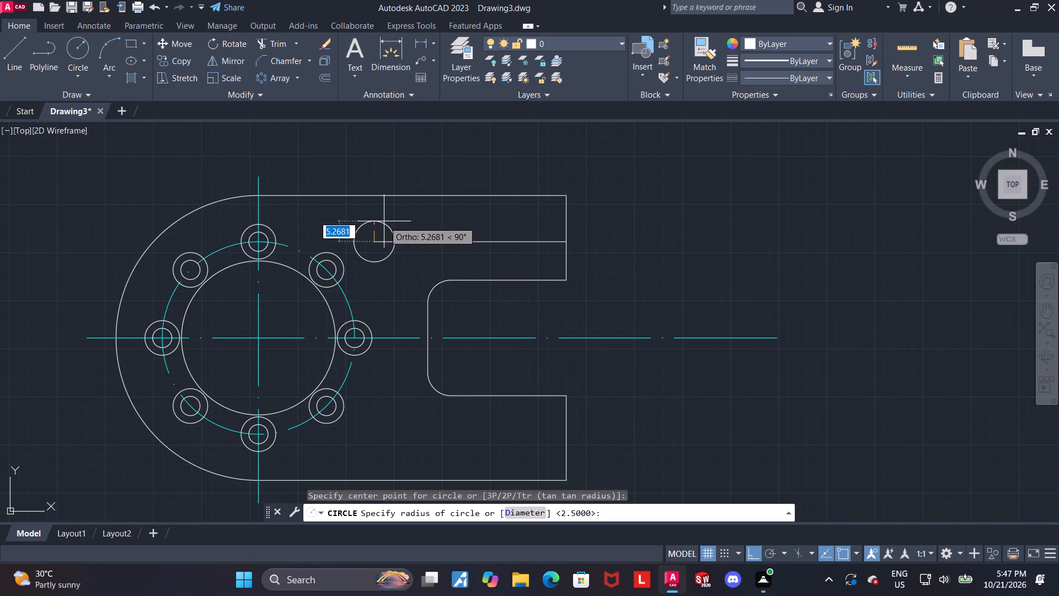
{"action": "key", "text": "d"}
{"action": "key", "text": "Return"}
{"action": "type", "text": "11"}
{"action": "key", "text": "Return"}
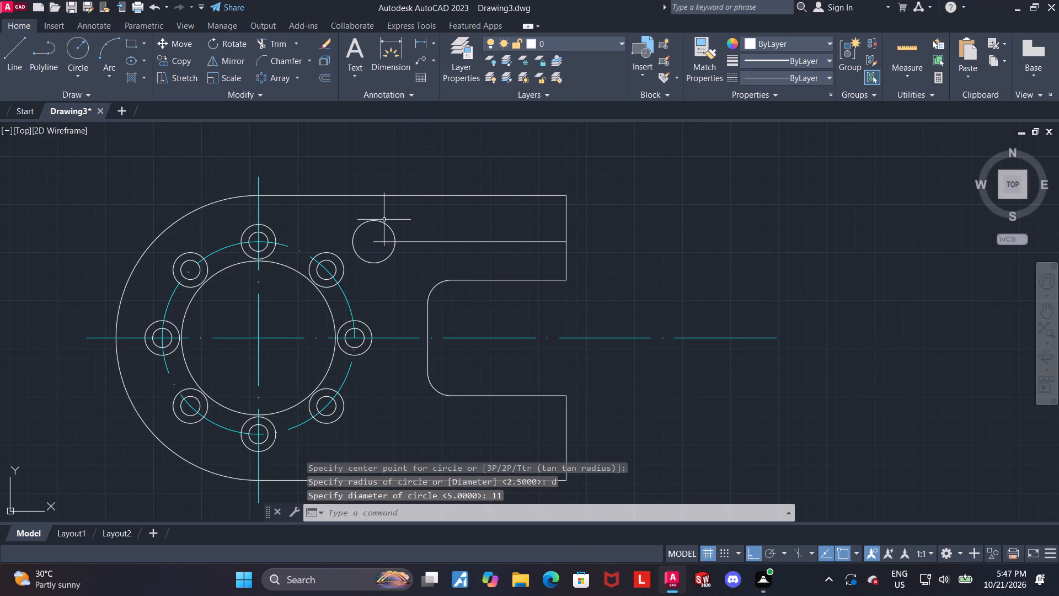
{"action": "key", "text": "Escape"}
Draw a concentric diameter 9 circle inside the diameter 11 circle.
{"action": "left_click", "coordinate": [80, 38]}
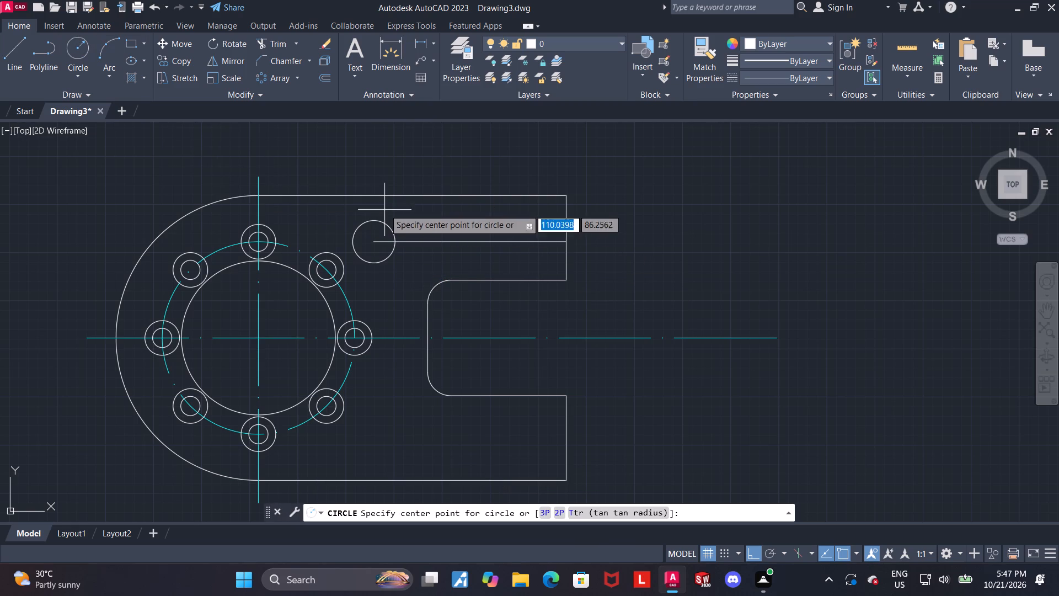
{"action": "scroll", "coordinate": [372, 236], "scroll_direction": "up", "scroll_amount": 2}
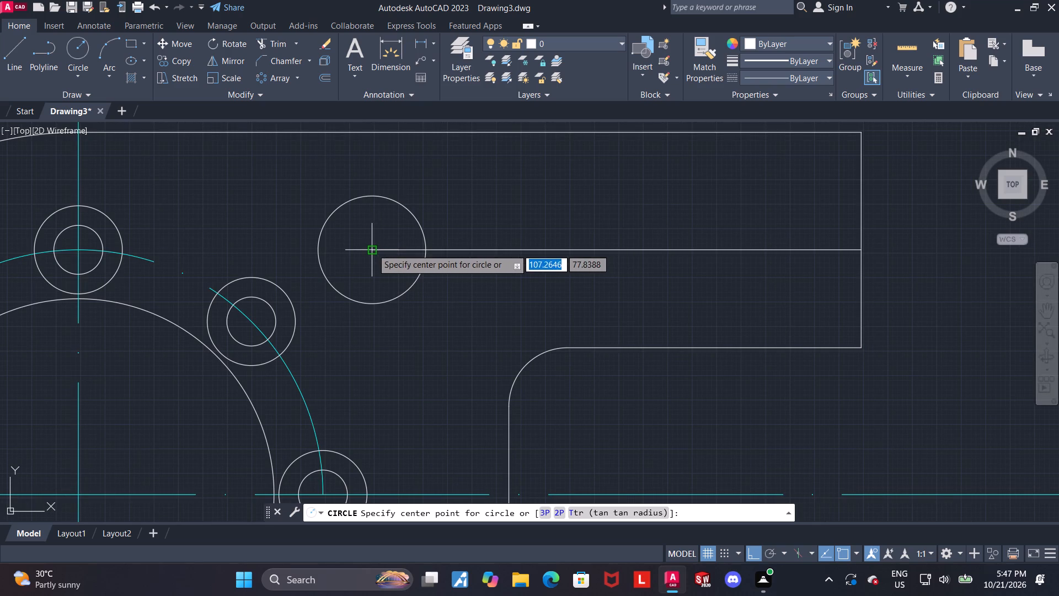
{"action": "left_click", "coordinate": [372, 249]}
{"action": "key", "text": "d"}
{"action": "key", "text": "Return"}
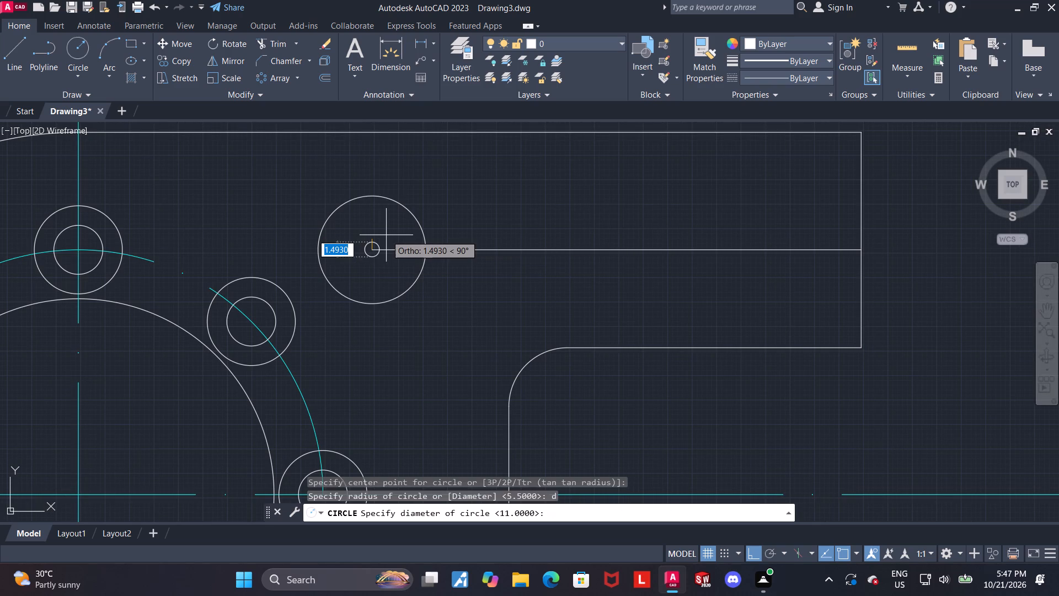
{"action": "key", "text": "9"}
{"action": "key", "text": "Return"}
{"action": "key", "text": "Escape"}
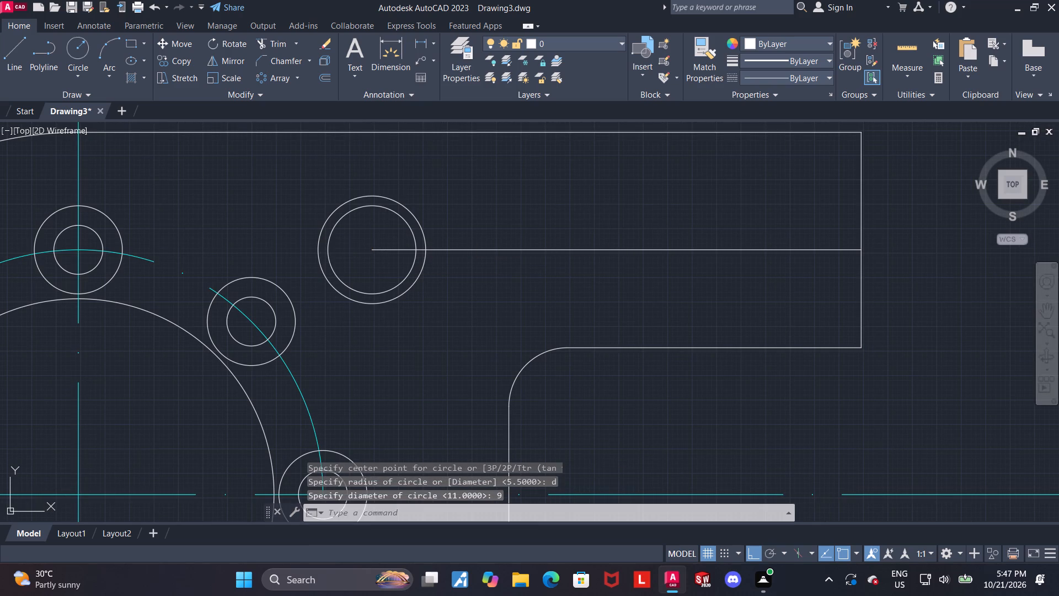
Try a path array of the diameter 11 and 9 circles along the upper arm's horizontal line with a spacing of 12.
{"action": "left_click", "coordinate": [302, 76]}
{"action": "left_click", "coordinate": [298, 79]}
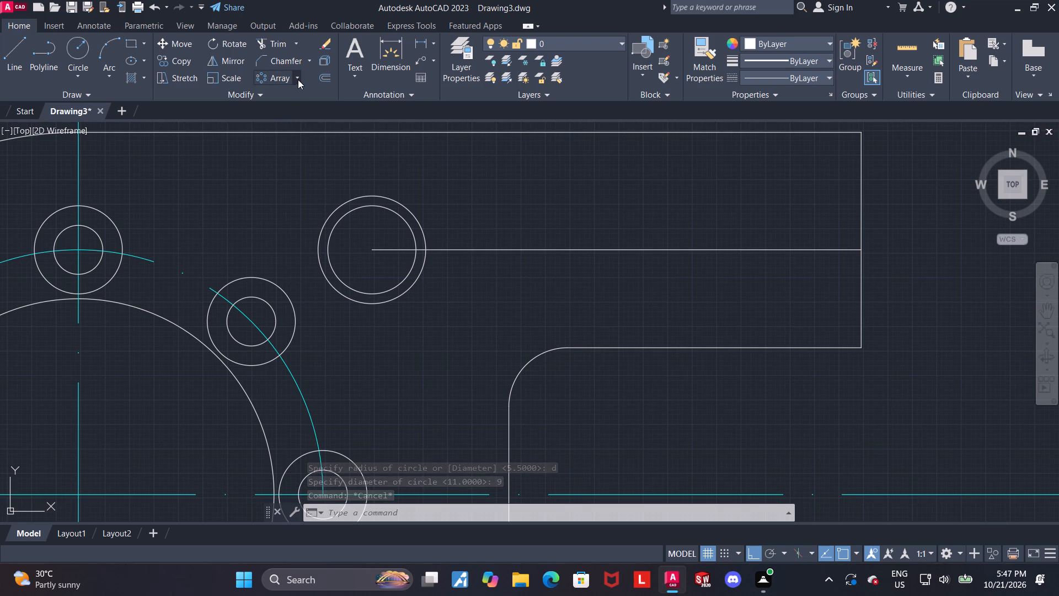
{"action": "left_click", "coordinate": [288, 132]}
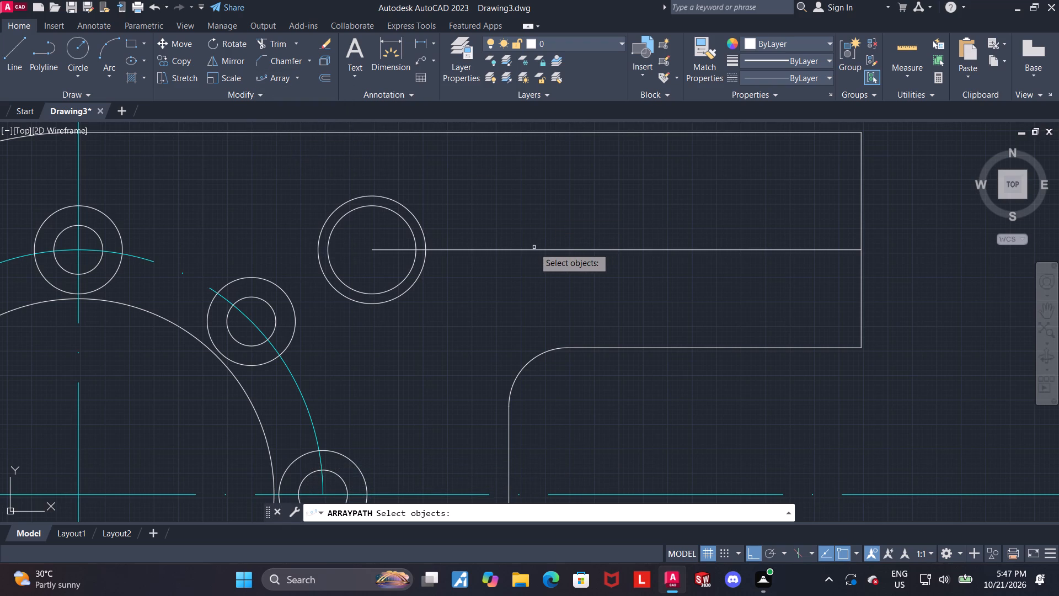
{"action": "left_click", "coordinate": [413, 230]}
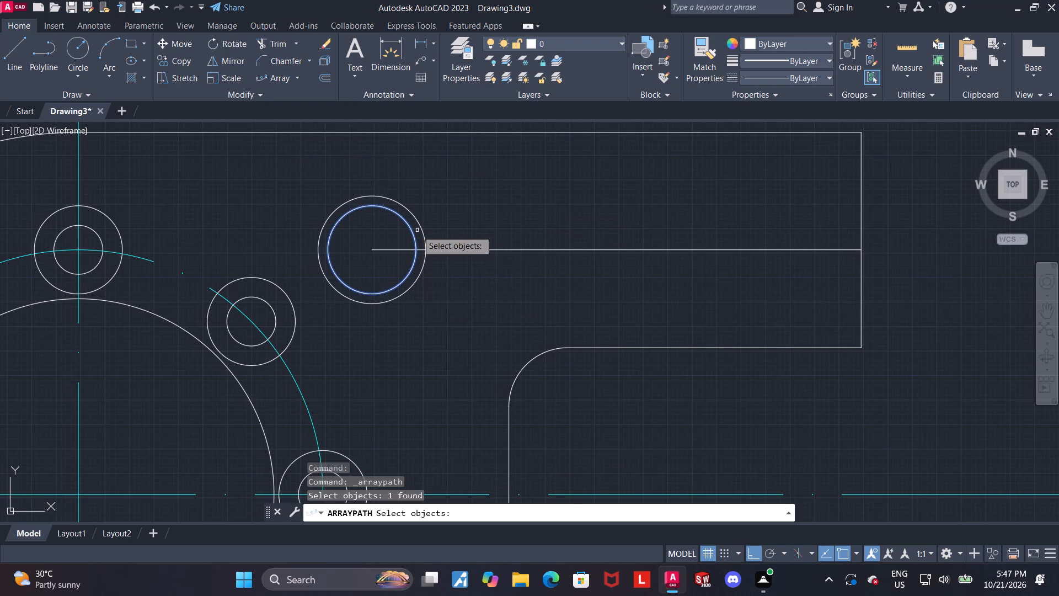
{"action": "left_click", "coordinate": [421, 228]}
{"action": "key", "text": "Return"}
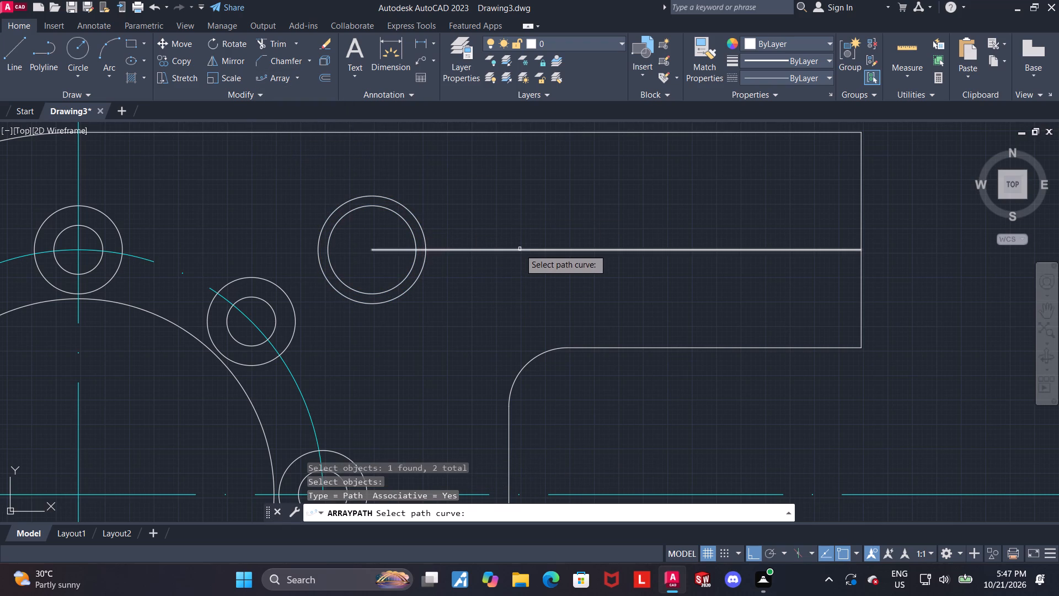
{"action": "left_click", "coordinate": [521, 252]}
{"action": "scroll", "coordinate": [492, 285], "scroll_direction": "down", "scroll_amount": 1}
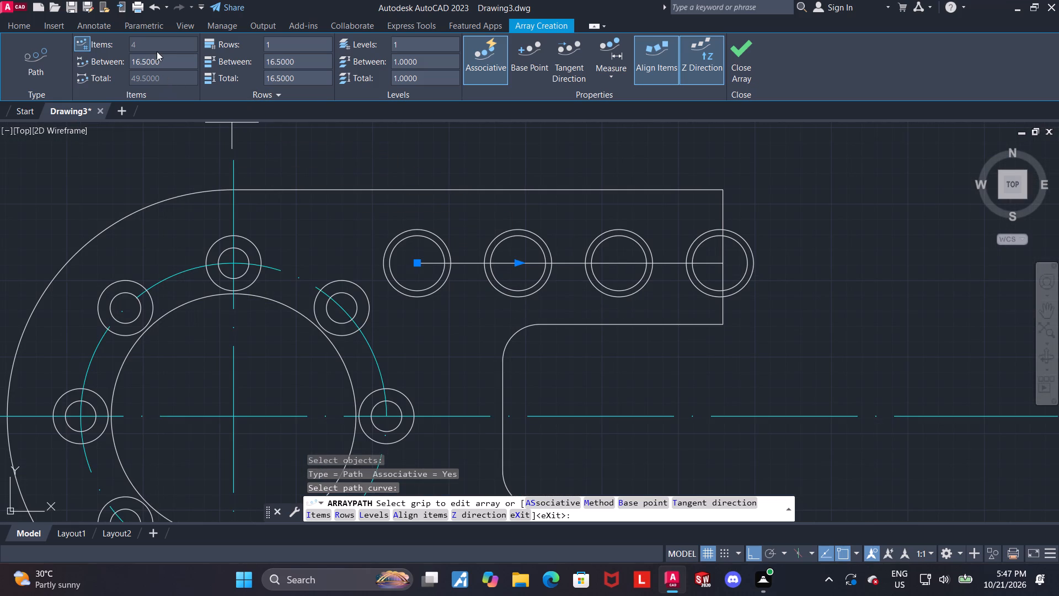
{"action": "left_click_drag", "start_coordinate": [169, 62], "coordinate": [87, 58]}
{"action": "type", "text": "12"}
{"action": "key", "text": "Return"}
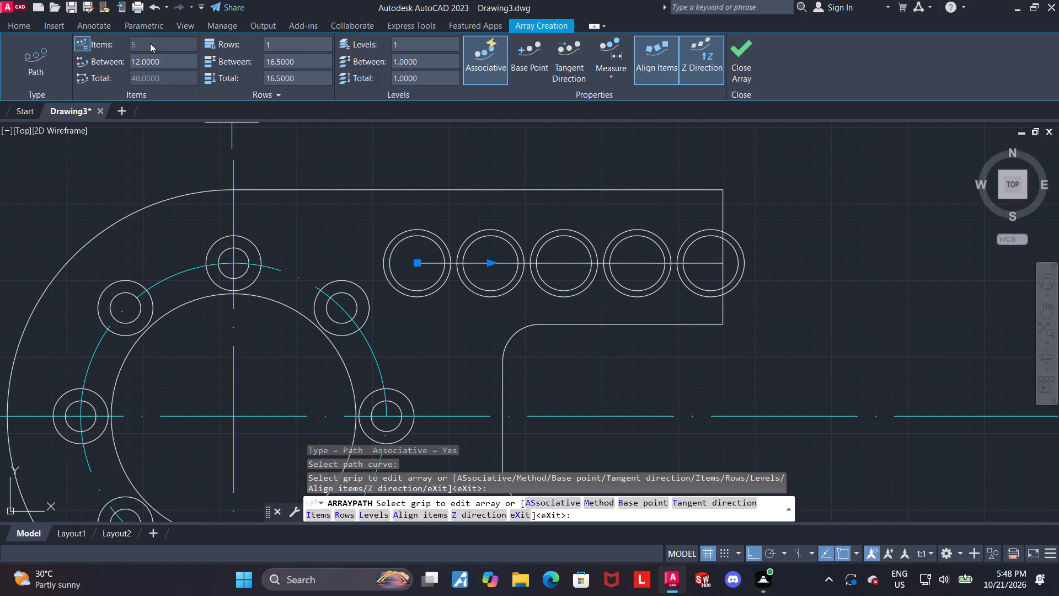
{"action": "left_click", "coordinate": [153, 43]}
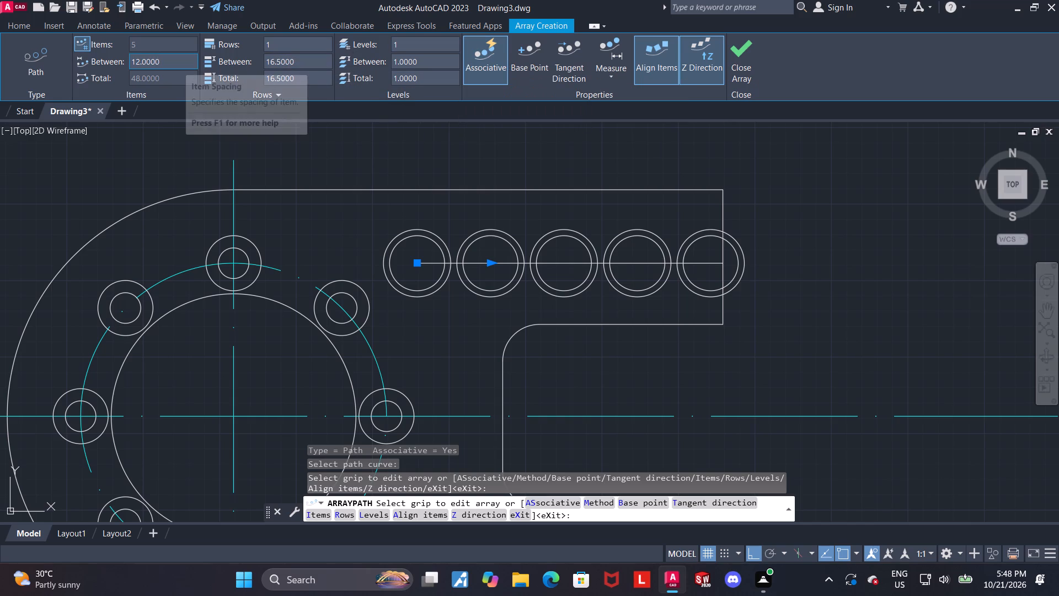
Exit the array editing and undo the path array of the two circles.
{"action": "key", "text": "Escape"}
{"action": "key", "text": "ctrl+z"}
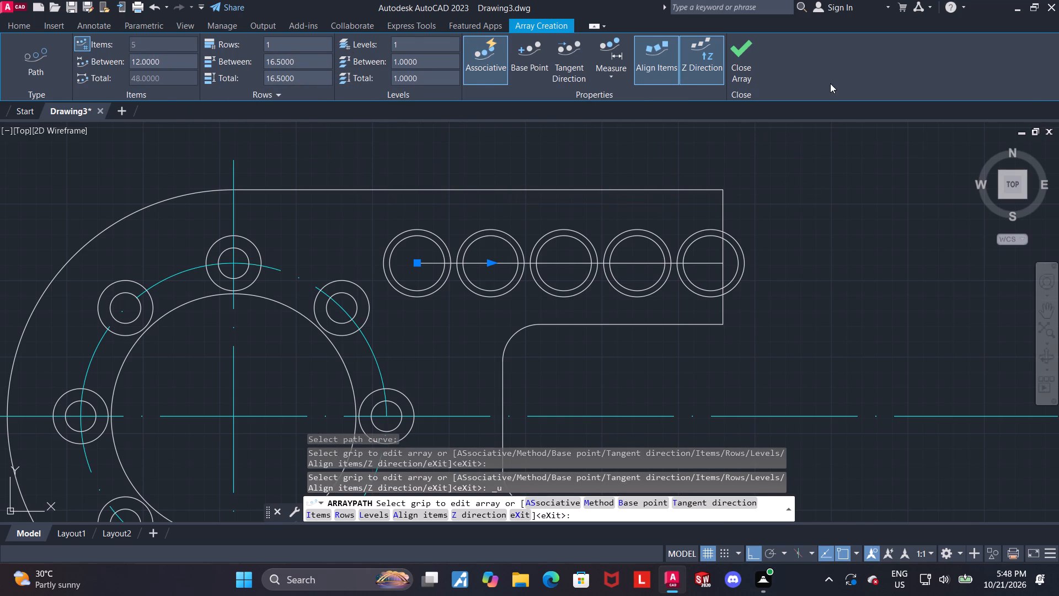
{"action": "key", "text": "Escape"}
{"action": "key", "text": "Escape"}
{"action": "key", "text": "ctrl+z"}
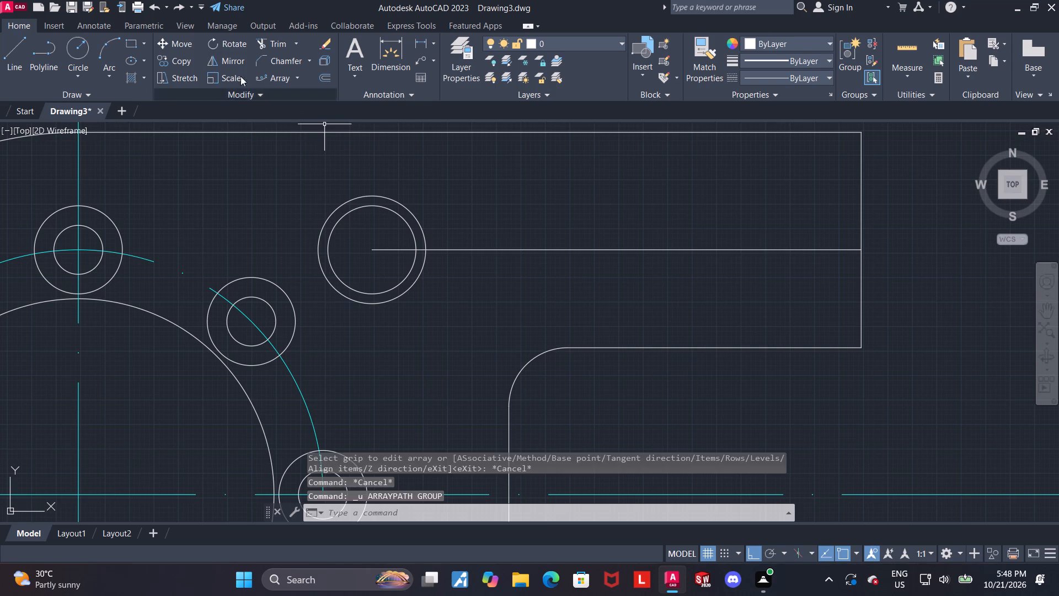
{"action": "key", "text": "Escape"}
Path-array the diameter 11 and 9 circles along the upper arm's horizontal line with 4 items spaced 12 apart.
{"action": "left_click", "coordinate": [286, 77]}
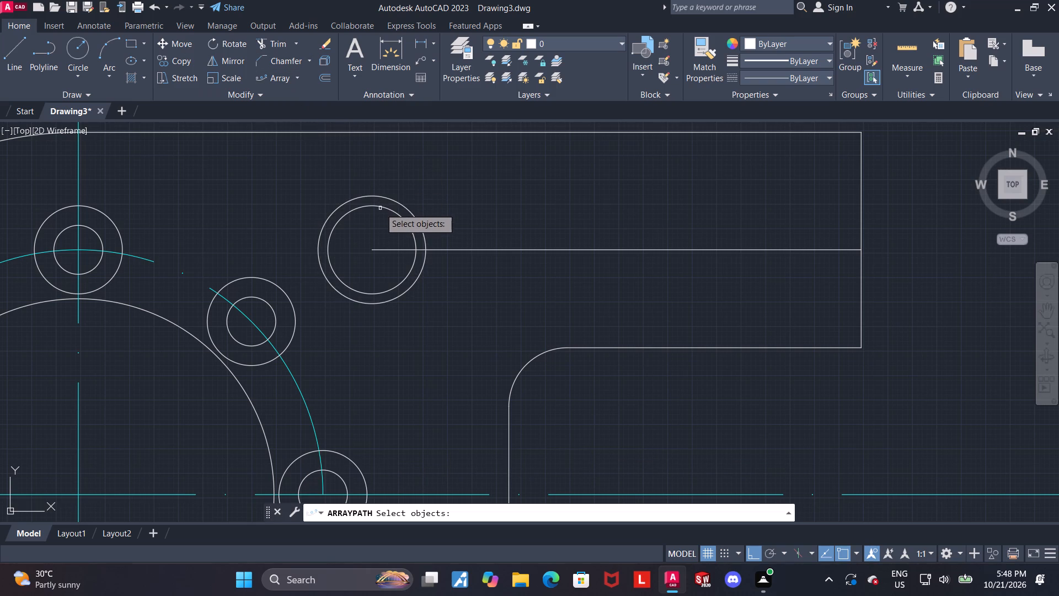
{"action": "left_click", "coordinate": [380, 208]}
{"action": "left_click", "coordinate": [386, 199]}
{"action": "key", "text": "Return"}
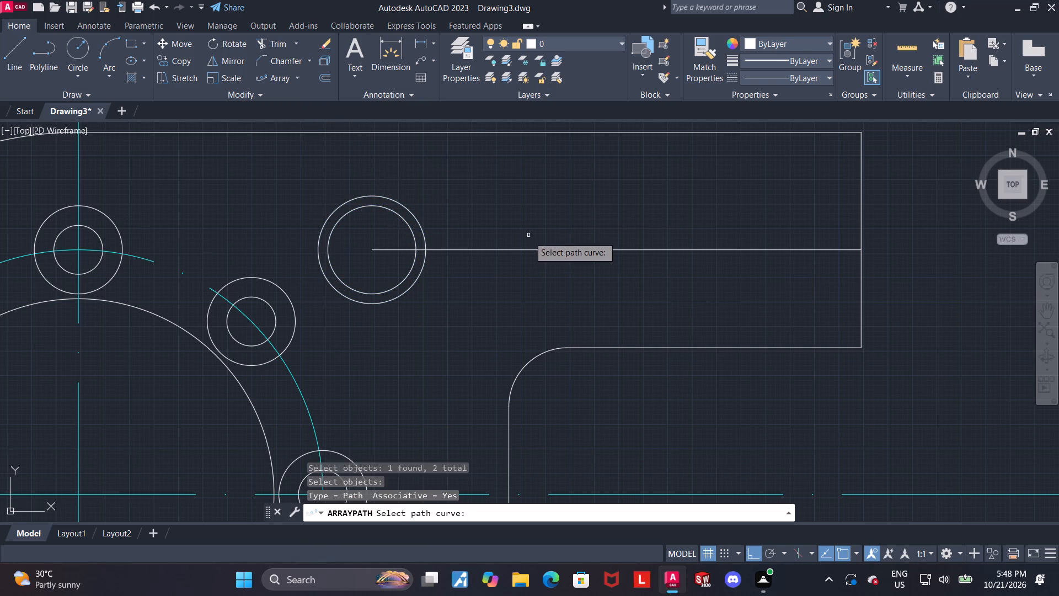
{"action": "left_click", "coordinate": [529, 251]}
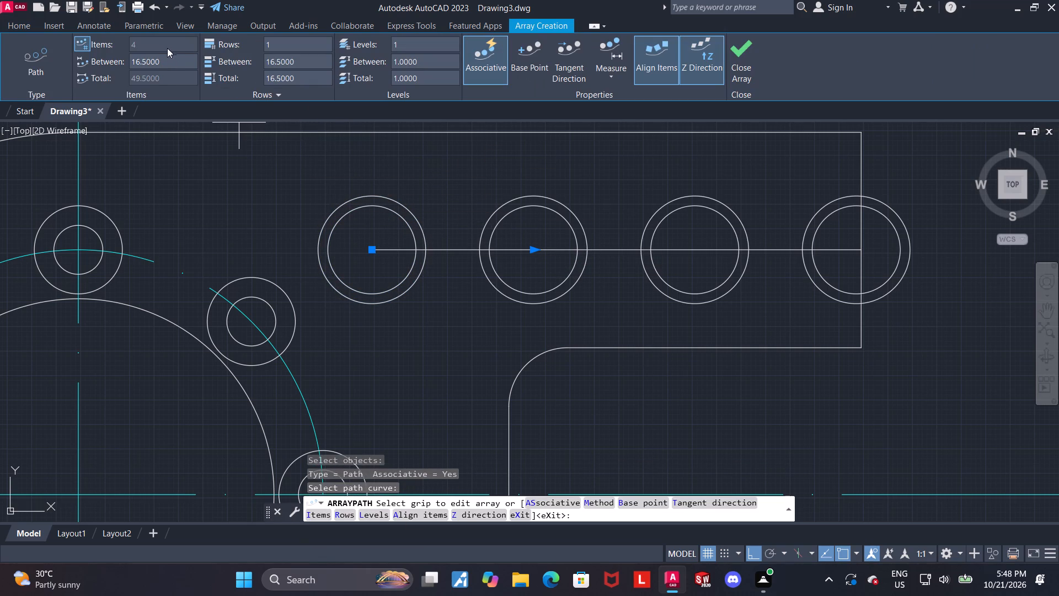
{"action": "left_click", "coordinate": [75, 41]}
{"action": "left_click_drag", "start_coordinate": [169, 46], "coordinate": [80, 50]}
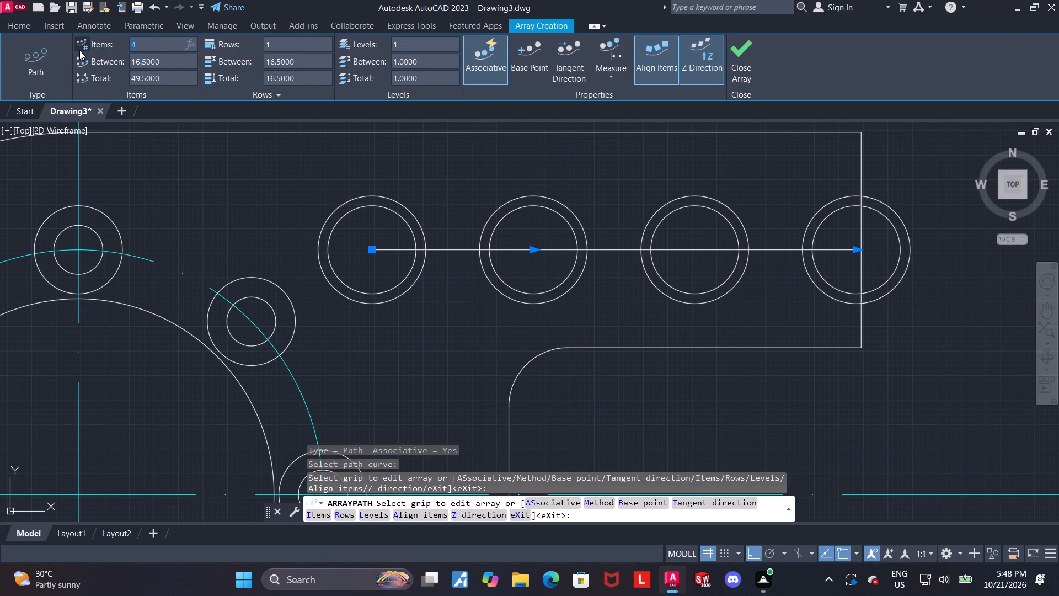
{"action": "key", "text": "4"}
{"action": "key", "text": "Return"}
{"action": "left_click_drag", "start_coordinate": [181, 63], "coordinate": [63, 65]}
{"action": "type", "text": "12"}
{"action": "key", "text": "Return"}
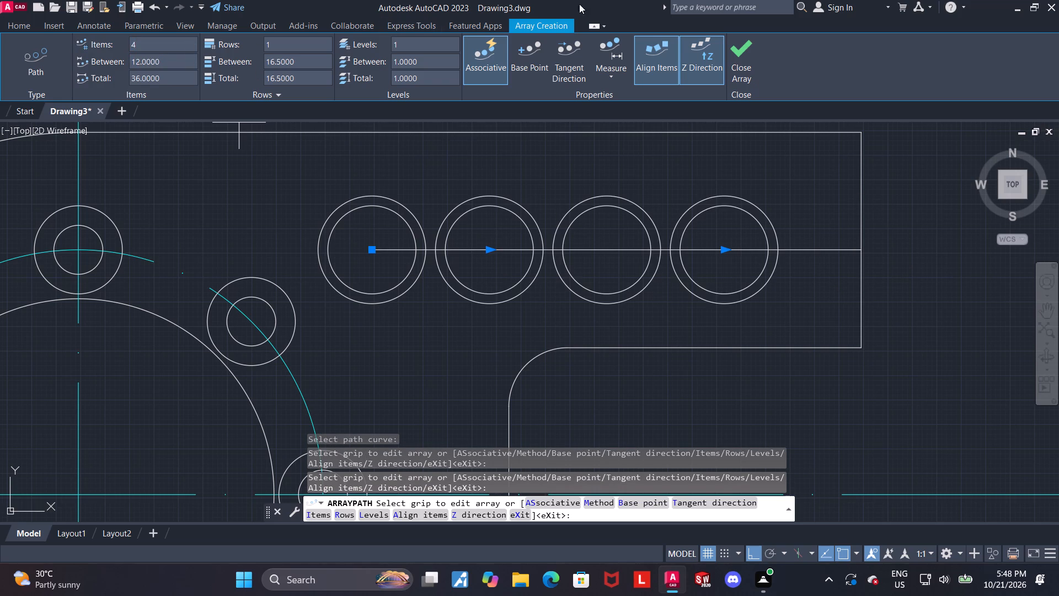
{"action": "left_click", "coordinate": [742, 49]}
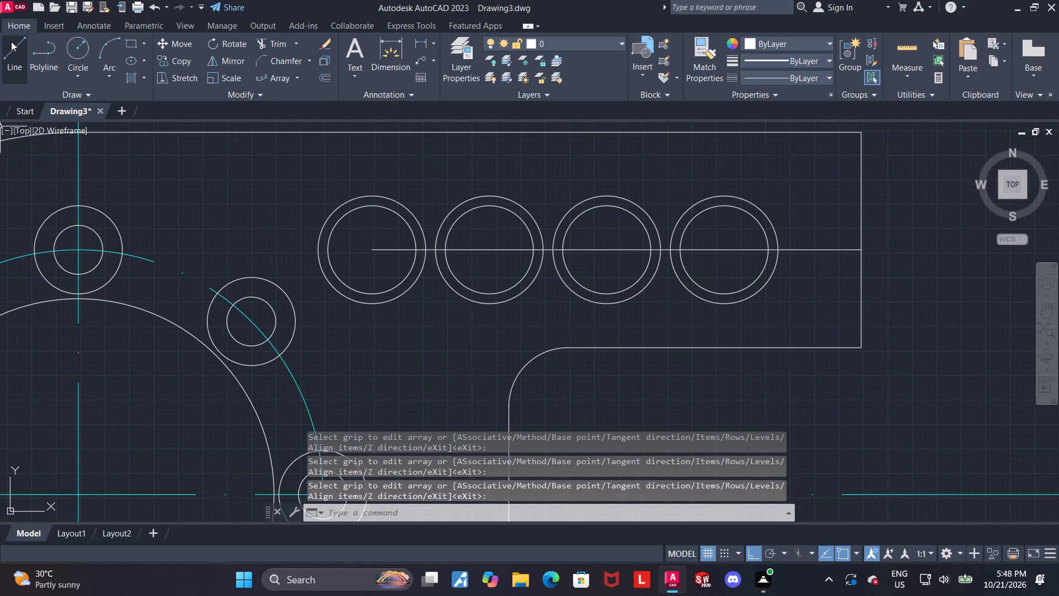
Draw a vertical line about 16.5 long through the fourth circle pair's centre, extending beyond the outer circle at both ends.
{"action": "left_click", "coordinate": [11, 41]}
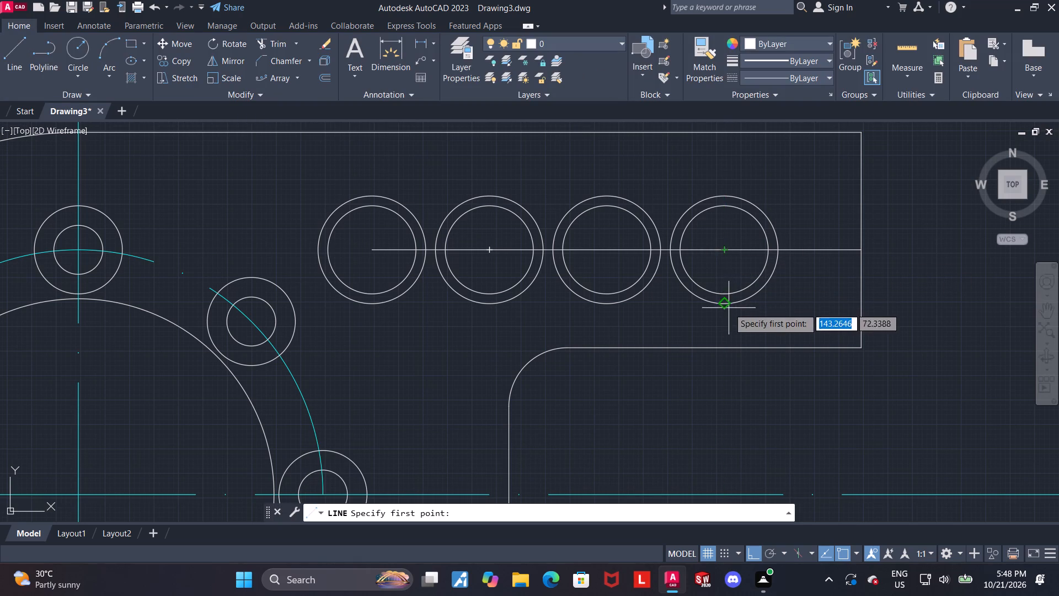
{"action": "left_click", "coordinate": [723, 321]}
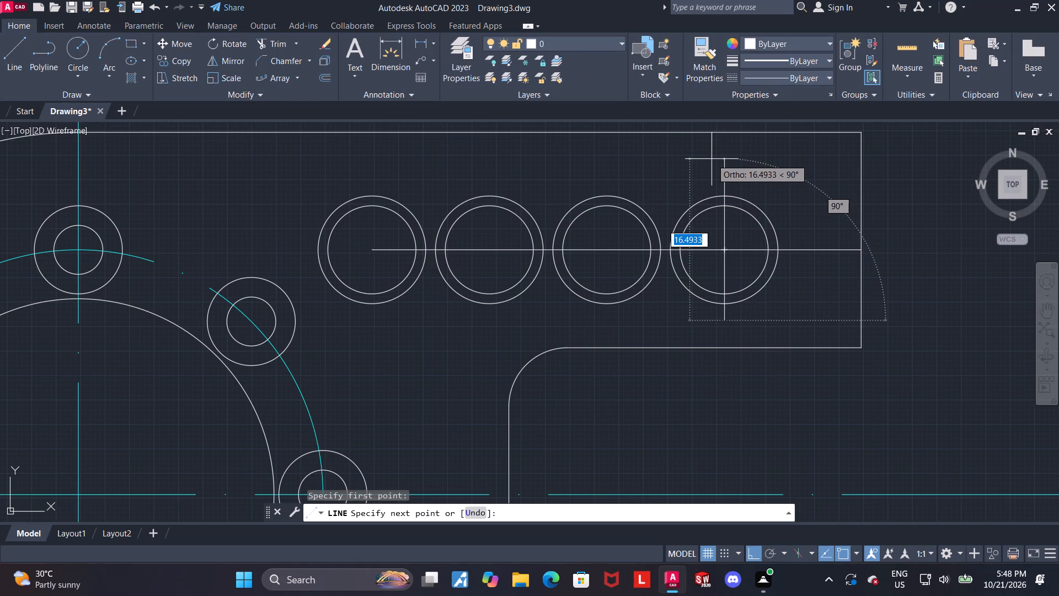
{"action": "left_click", "coordinate": [712, 159]}
{"action": "key", "text": "Escape"}
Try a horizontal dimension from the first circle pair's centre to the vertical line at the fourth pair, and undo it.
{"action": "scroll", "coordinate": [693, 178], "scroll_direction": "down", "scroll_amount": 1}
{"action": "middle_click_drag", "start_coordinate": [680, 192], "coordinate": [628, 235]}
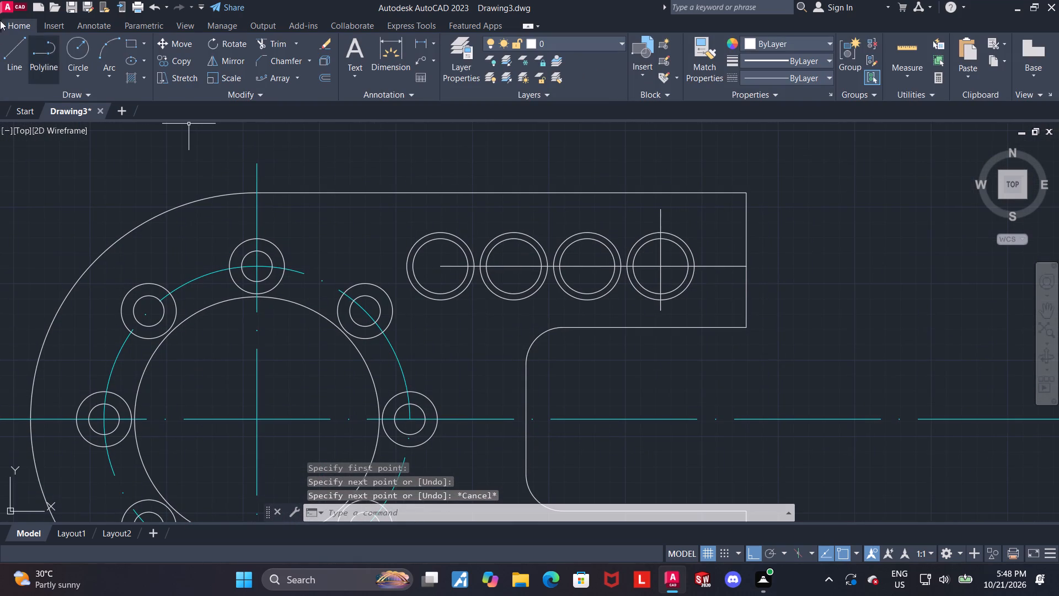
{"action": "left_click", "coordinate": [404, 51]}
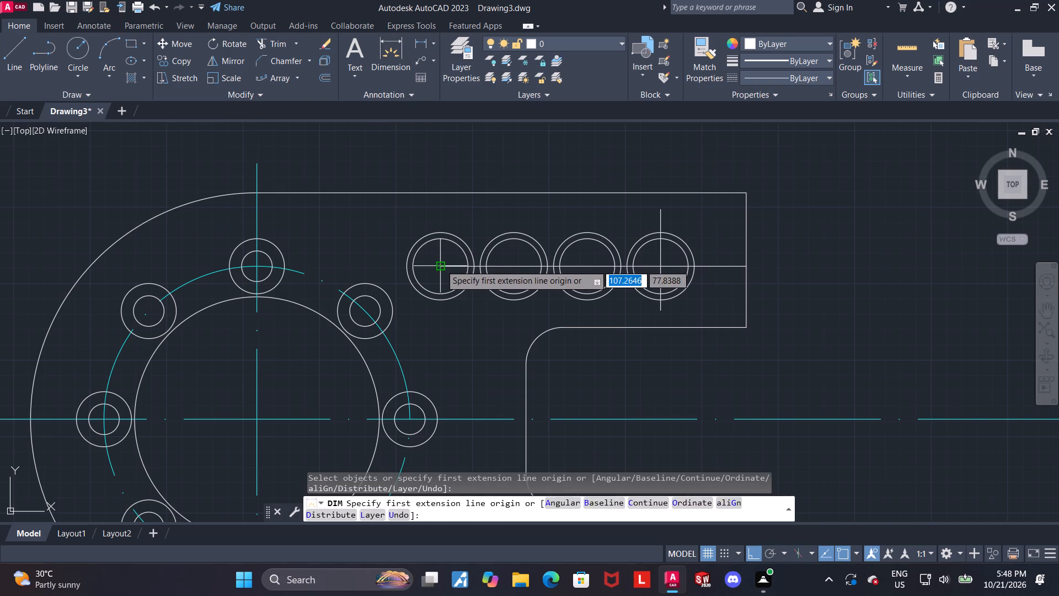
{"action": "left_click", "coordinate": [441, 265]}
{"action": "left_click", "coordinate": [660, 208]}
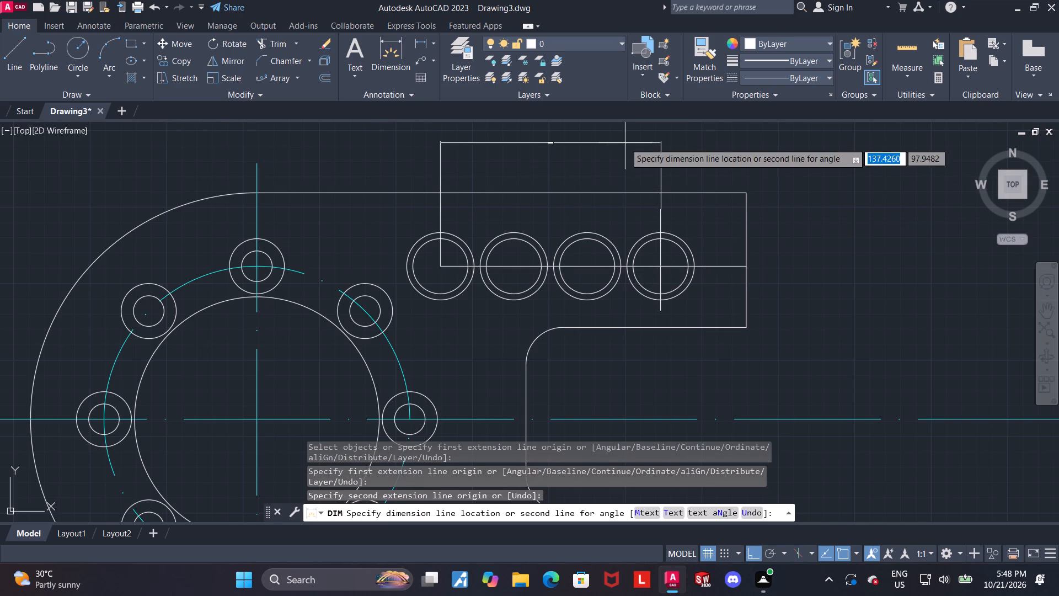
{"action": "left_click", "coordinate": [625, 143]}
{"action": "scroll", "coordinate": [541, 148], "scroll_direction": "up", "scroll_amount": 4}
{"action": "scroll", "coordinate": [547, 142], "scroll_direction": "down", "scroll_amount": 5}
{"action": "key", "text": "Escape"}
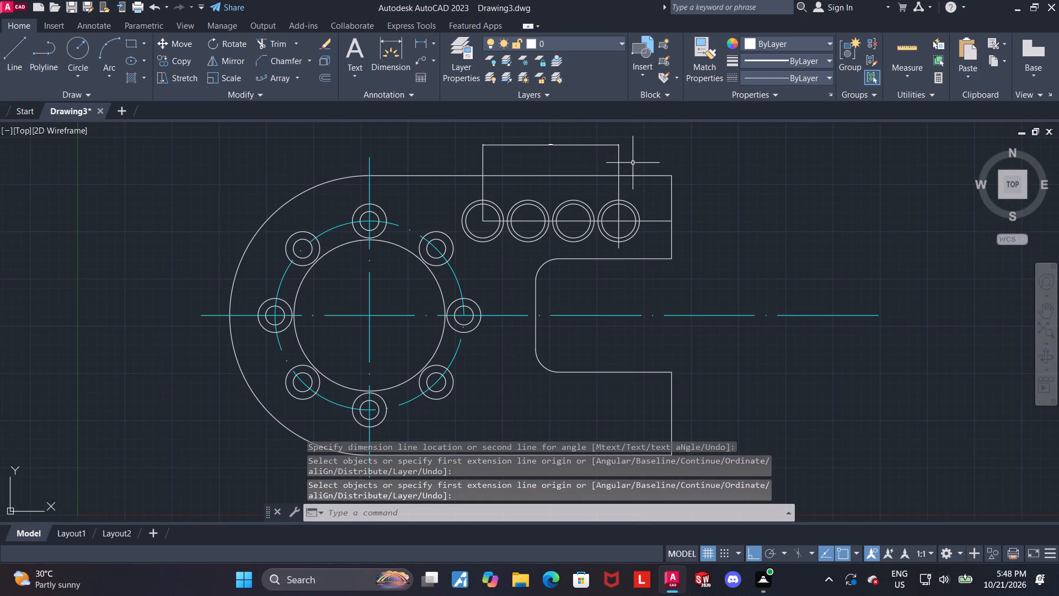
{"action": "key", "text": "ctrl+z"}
Draw a vertical line through the first circle pair's centre, extending beyond the outer circle at both ends.
{"action": "scroll", "coordinate": [632, 172], "scroll_direction": "down", "scroll_amount": 2}
{"action": "scroll", "coordinate": [707, 207], "scroll_direction": "up", "scroll_amount": 1}
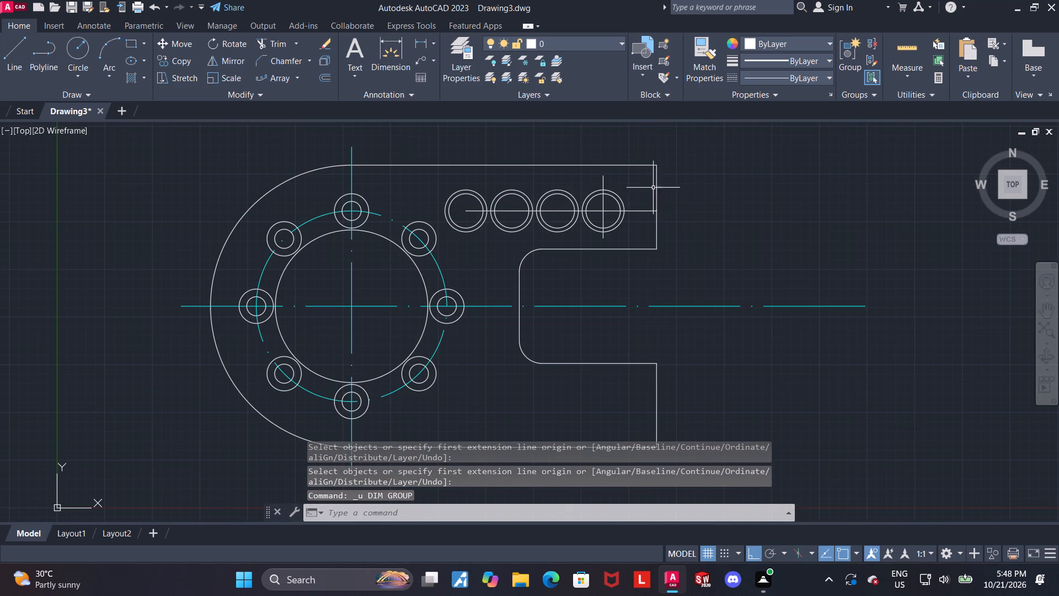
{"action": "scroll", "coordinate": [605, 214], "scroll_direction": "up", "scroll_amount": 1}
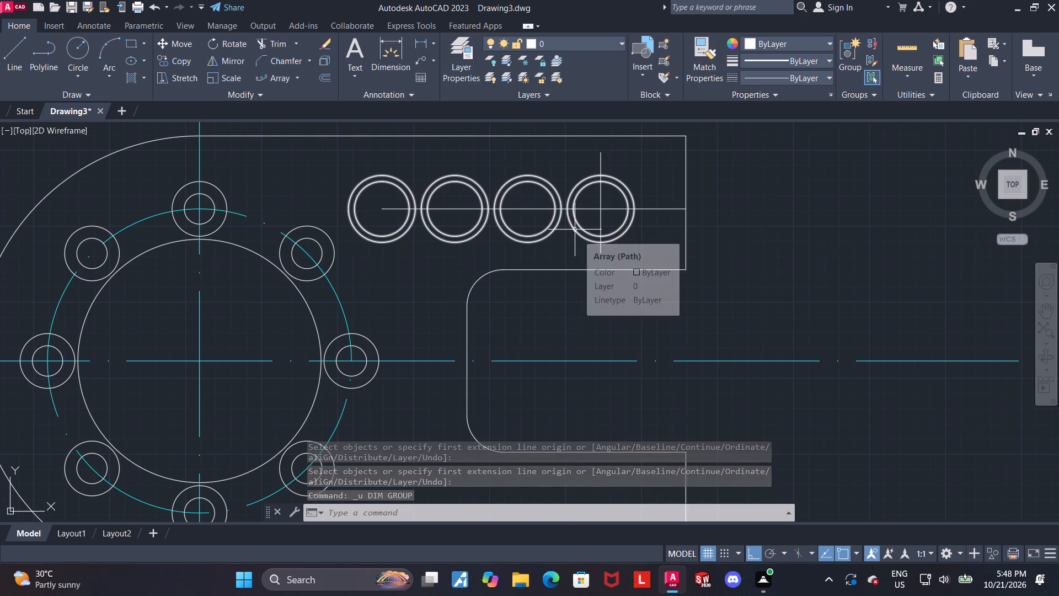
{"action": "left_click", "coordinate": [19, 45]}
{"action": "scroll", "coordinate": [427, 134], "scroll_direction": "up", "scroll_amount": 1}
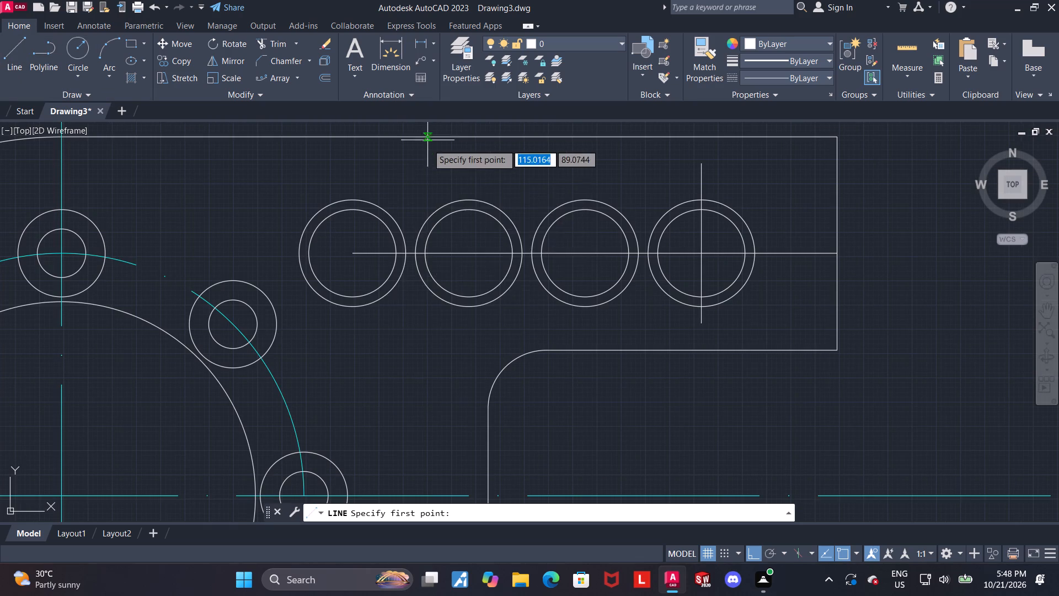
{"action": "left_click", "coordinate": [350, 322]}
{"action": "left_click", "coordinate": [347, 164]}
{"action": "key", "text": "Escape"}
{"action": "key", "text": "Escape"}
Draw matching vertical lines through the centres of the second and third circle pairs, extending beyond the outer circles.
{"action": "left_click", "coordinate": [9, 41]}
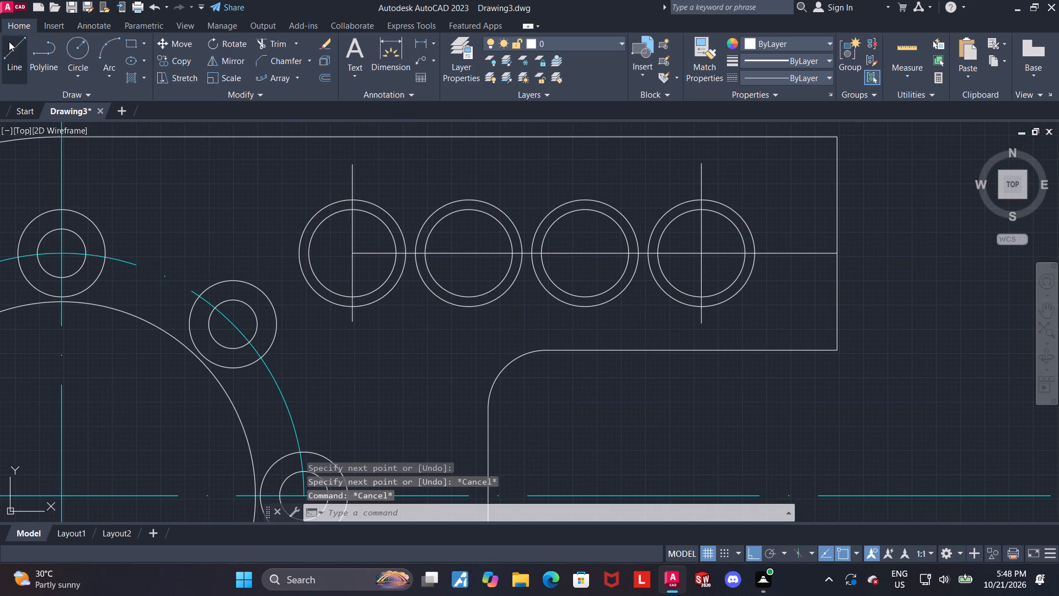
{"action": "left_click", "coordinate": [464, 326]}
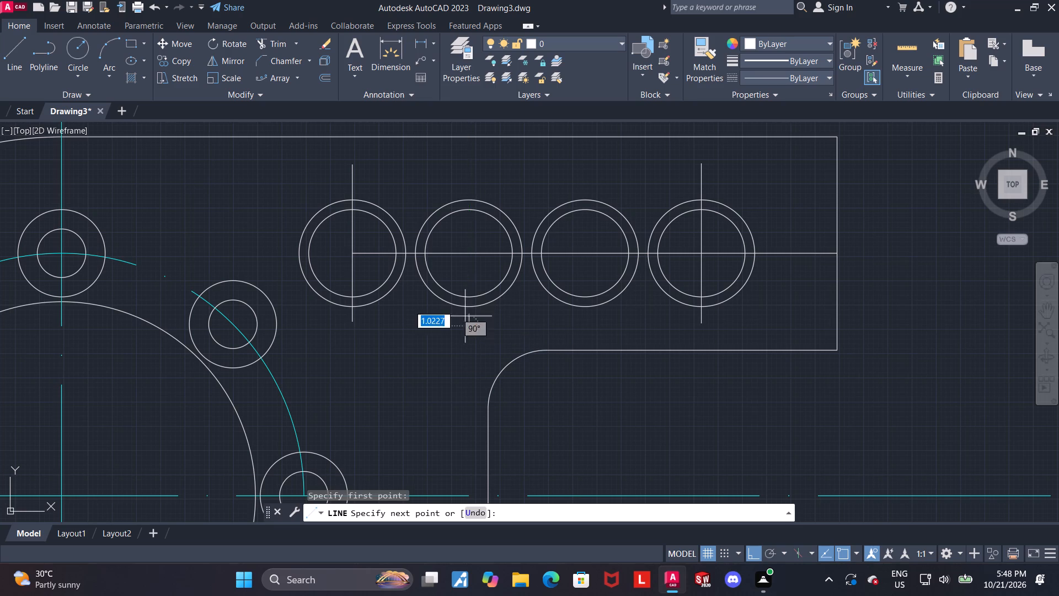
{"action": "left_click", "coordinate": [470, 153]}
{"action": "key", "text": "Escape"}
{"action": "left_click", "coordinate": [8, 62]}
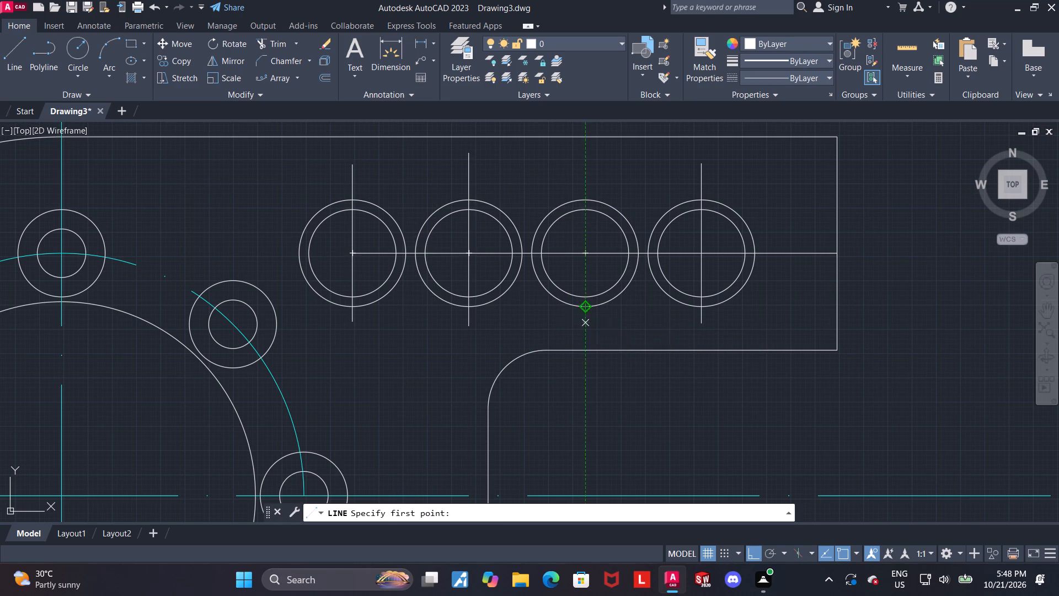
{"action": "left_click", "coordinate": [585, 323]}
{"action": "left_click", "coordinate": [582, 158]}
{"action": "key", "text": "Escape"}
Give the upper arm's horizontal line and the four vertical lines through the circle pairs the dash-dot centre linetype and Cyan colour.
{"action": "left_click", "coordinate": [616, 273]}
{"action": "left_click", "coordinate": [584, 237]}
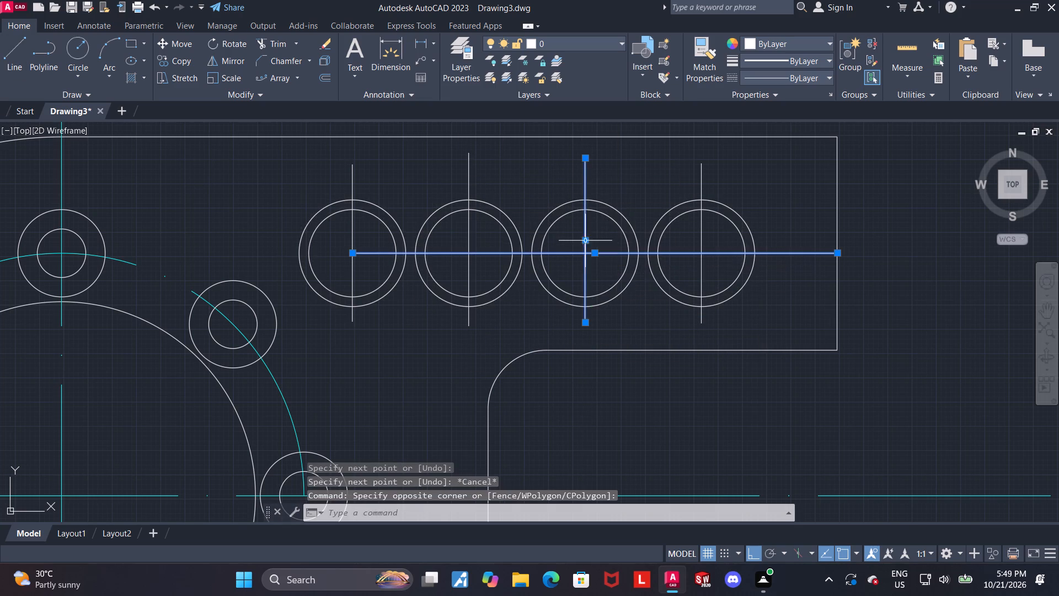
{"action": "left_click", "coordinate": [702, 186]}
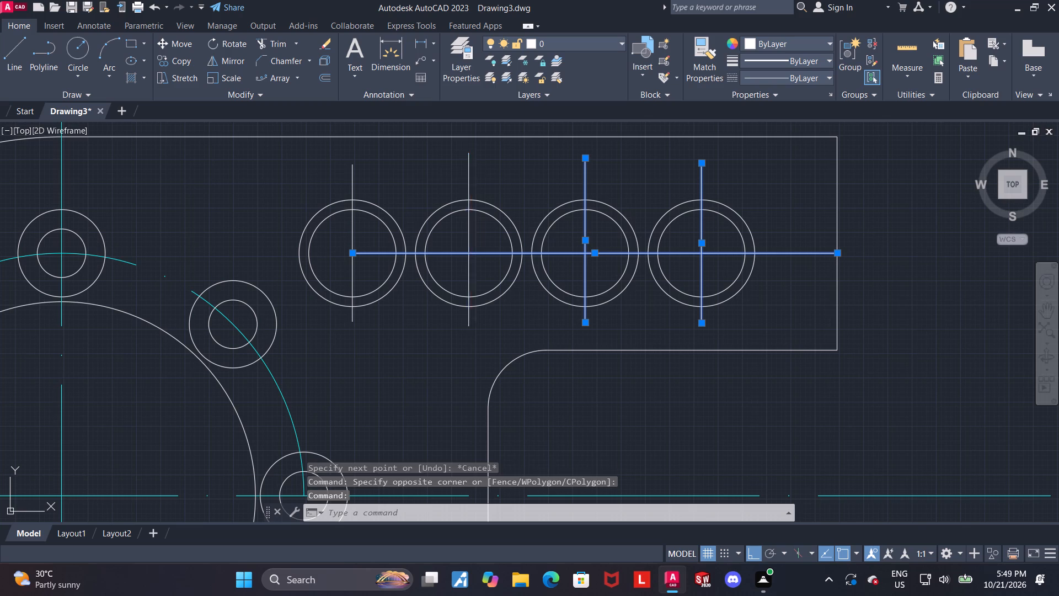
{"action": "left_click", "coordinate": [468, 173]}
{"action": "left_click", "coordinate": [351, 187]}
{"action": "left_click", "coordinate": [811, 71]}
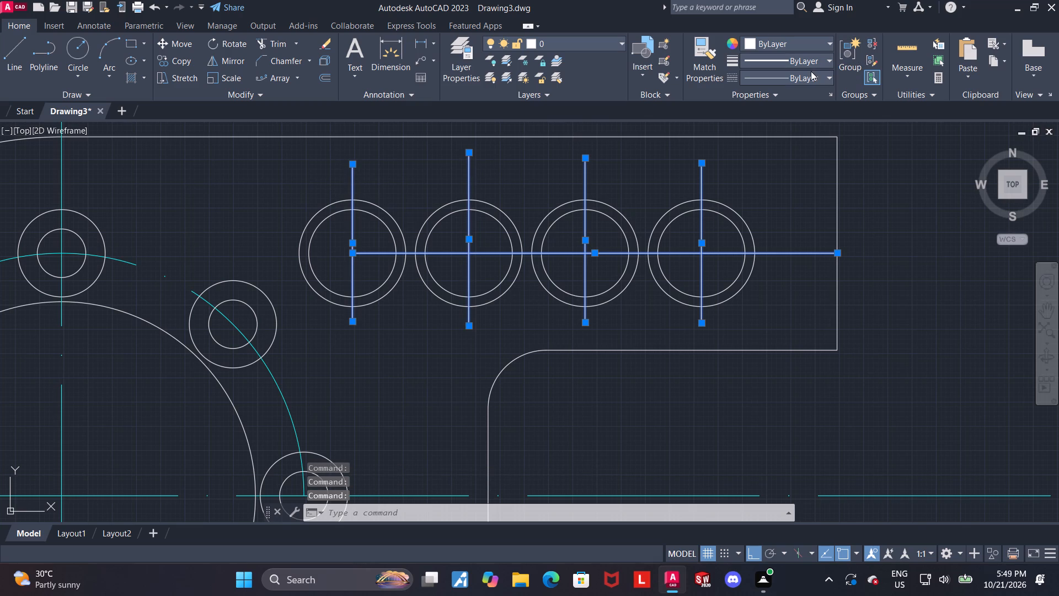
{"action": "left_click", "coordinate": [793, 123]}
{"action": "left_click", "coordinate": [780, 46]}
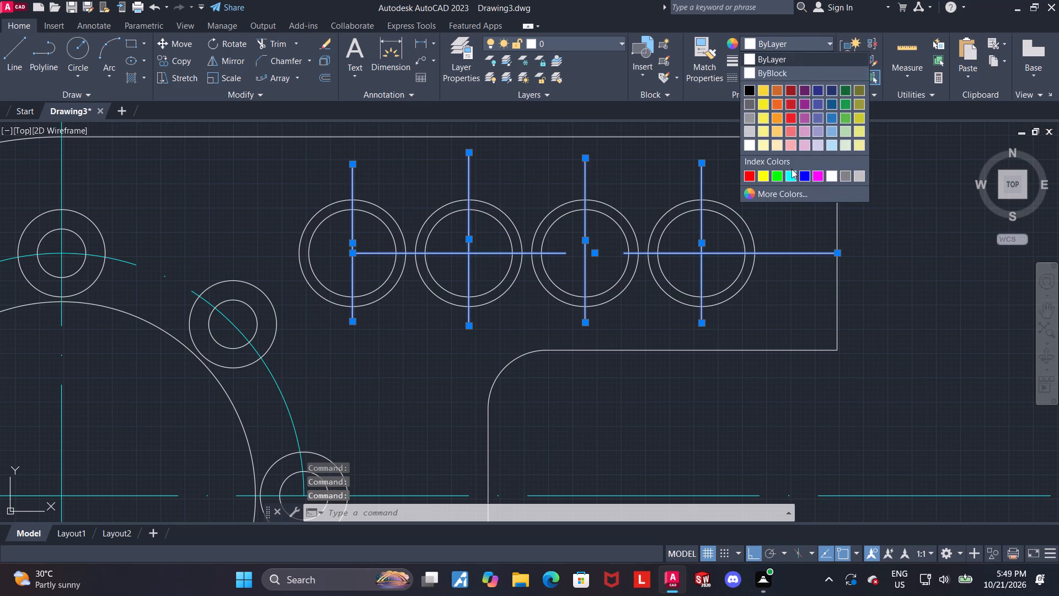
{"action": "left_click", "coordinate": [791, 169]}
{"action": "left_click", "coordinate": [790, 41]}
{"action": "left_click", "coordinate": [788, 182]}
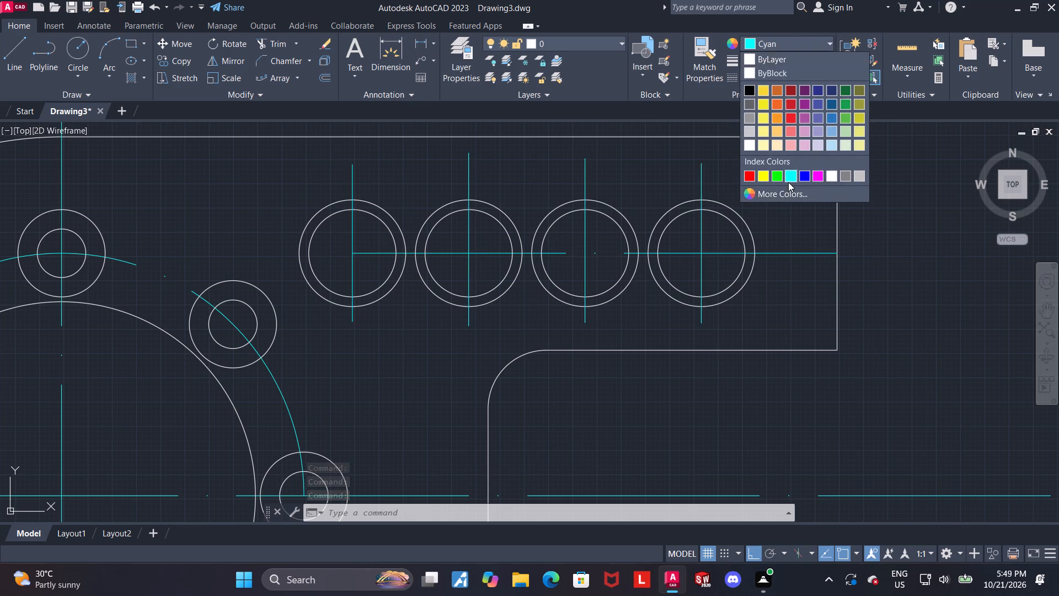
Add a horizontal dimension above the profile from the large hole's vertical centre line to the first circle pair's vertical centre line.
{"action": "key", "text": "Escape"}
{"action": "scroll", "coordinate": [783, 198], "scroll_direction": "down", "scroll_amount": 1}
{"action": "middle_click_drag", "start_coordinate": [784, 196], "coordinate": [755, 193]}
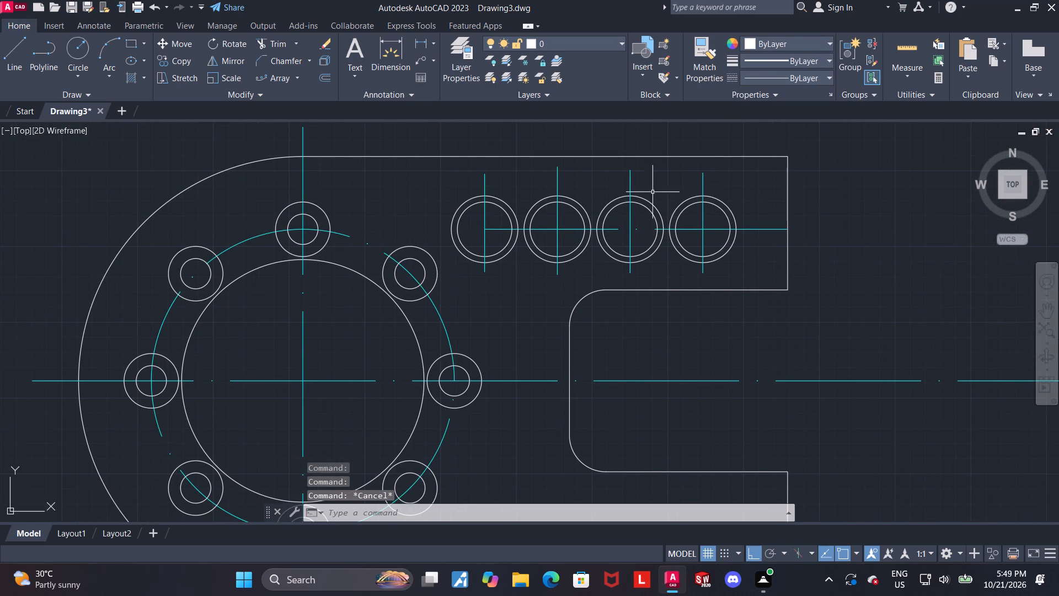
{"action": "middle_click_drag", "start_coordinate": [454, 210], "coordinate": [446, 277]}
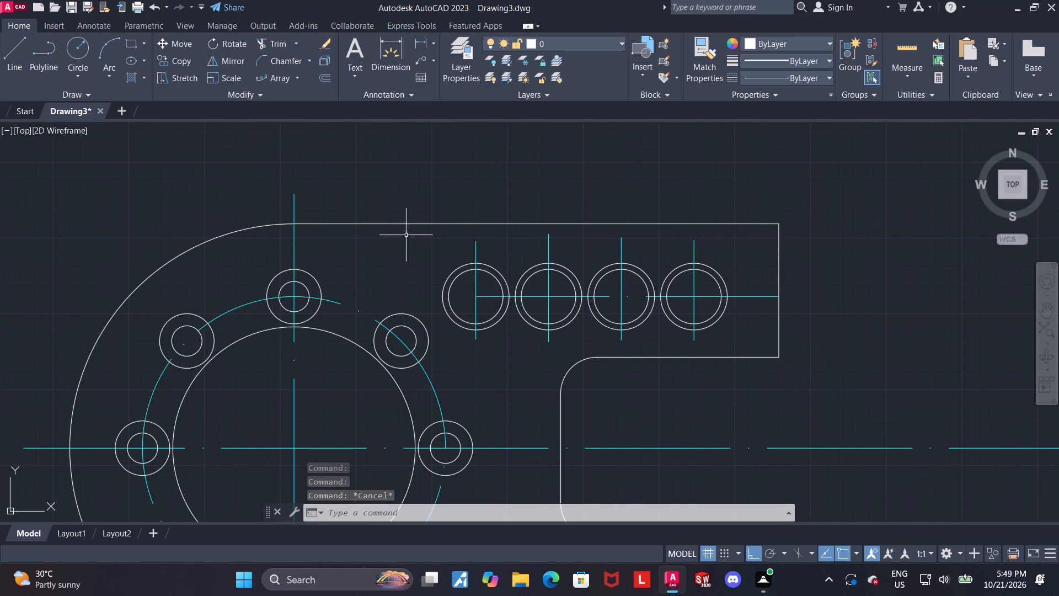
{"action": "scroll", "coordinate": [449, 244], "scroll_direction": "up", "scroll_amount": 1}
{"action": "scroll", "coordinate": [451, 240], "scroll_direction": "down", "scroll_amount": 1}
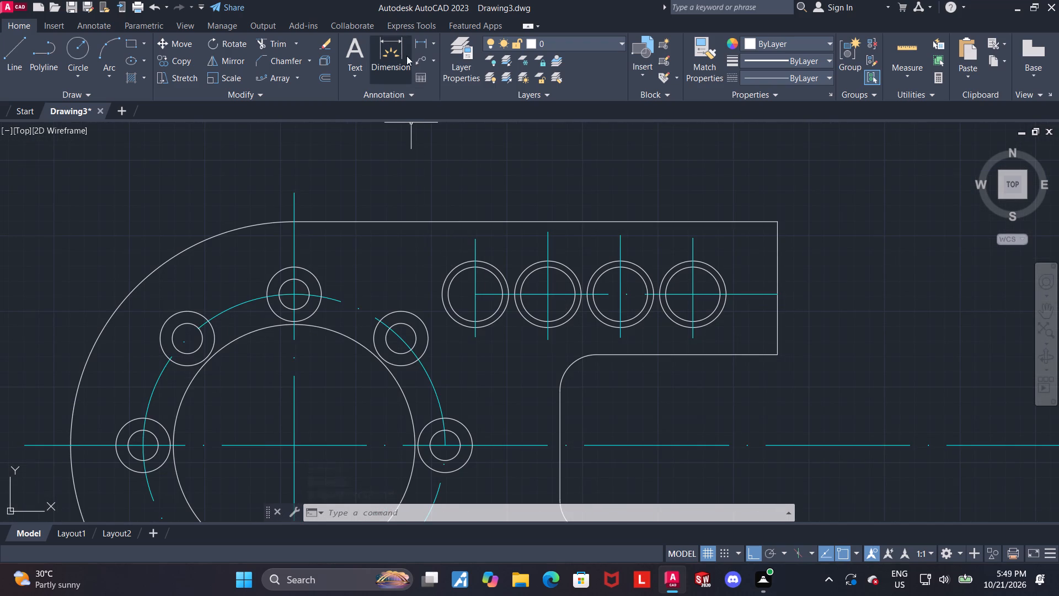
{"action": "left_click", "coordinate": [398, 44]}
{"action": "left_click", "coordinate": [293, 193]}
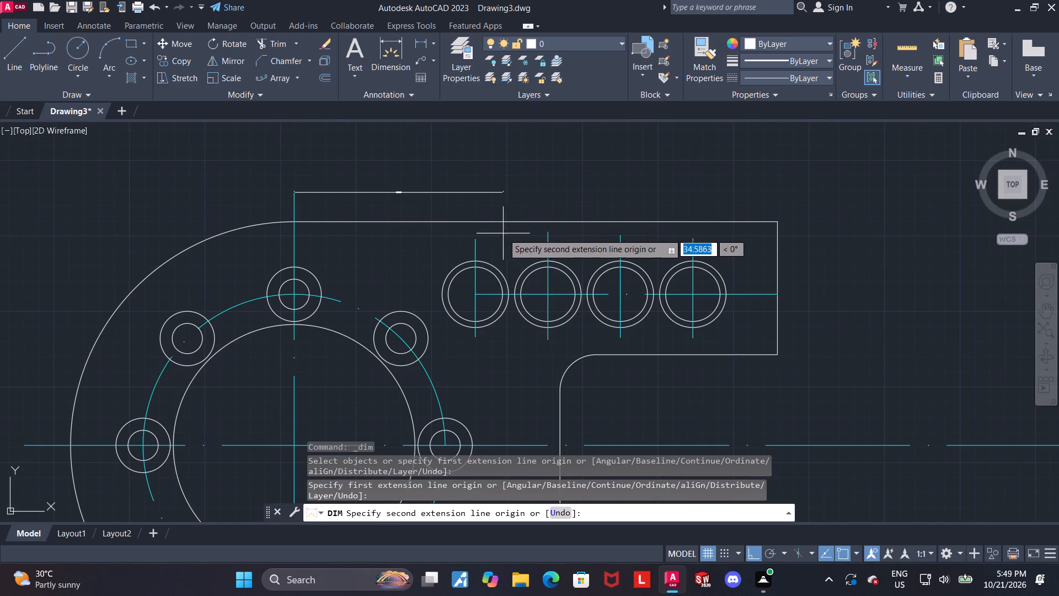
{"action": "left_click", "coordinate": [474, 241]}
{"action": "left_click", "coordinate": [408, 139]}
{"action": "key", "text": "Escape"}
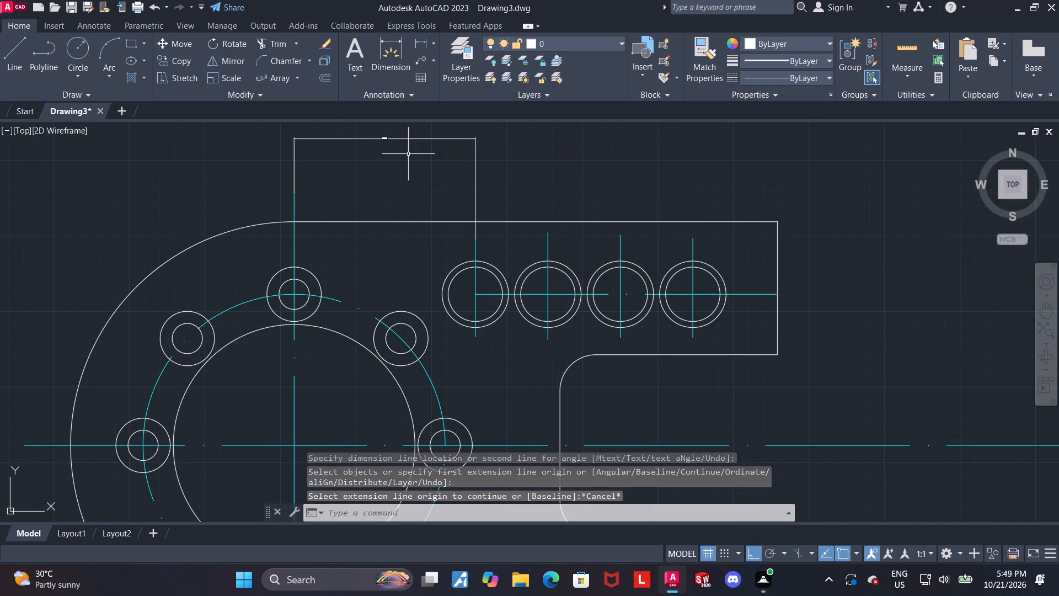
Modify the Standard dimension style to linear precision 0, text height 3 and arrow size 2.
{"action": "key", "text": "d"}
{"action": "key", "text": "Return"}
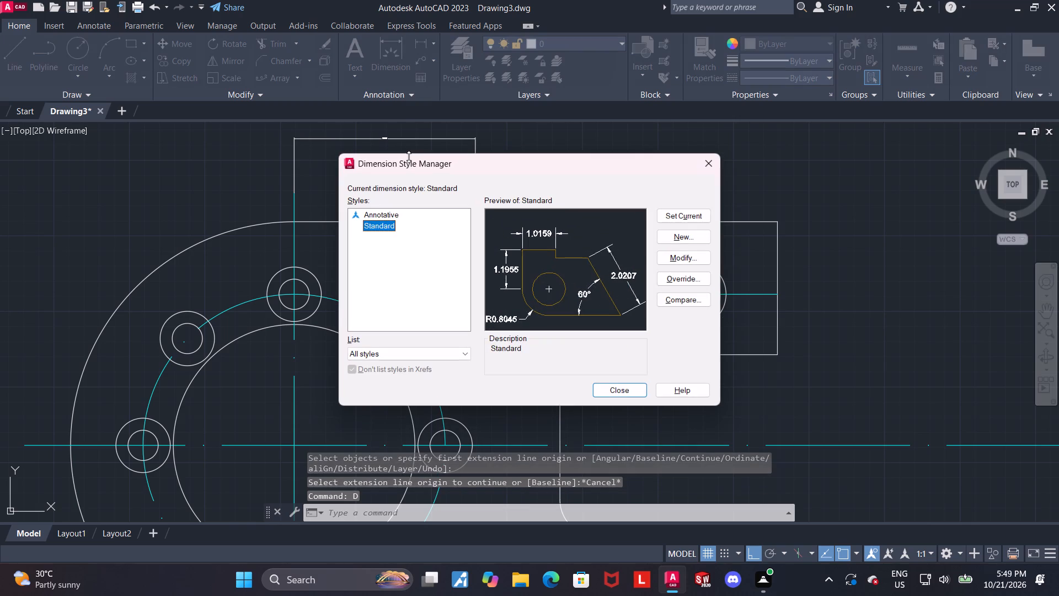
{"action": "left_click", "coordinate": [665, 257]}
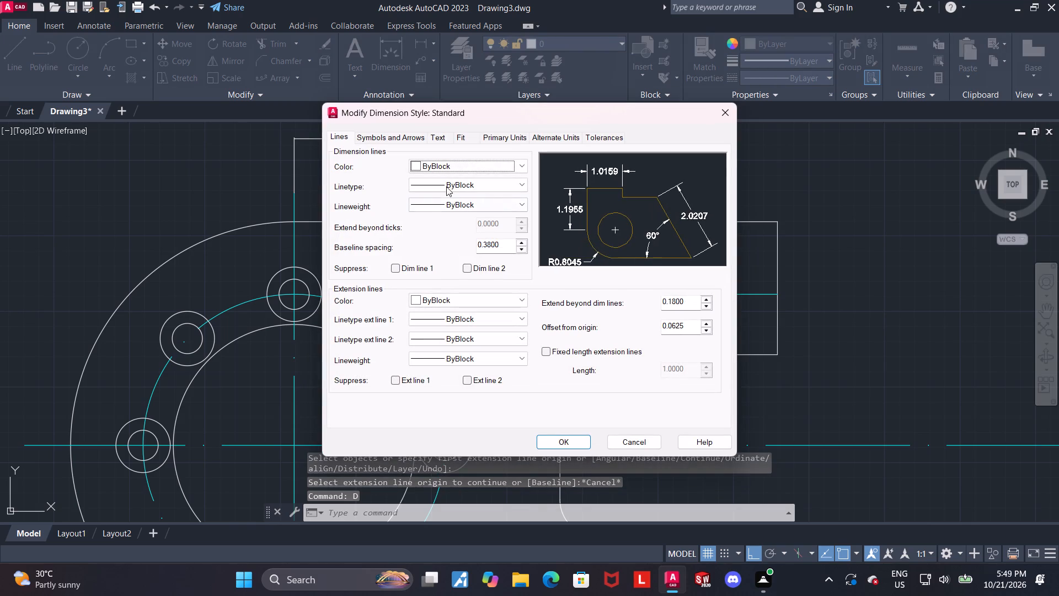
{"action": "left_click", "coordinate": [504, 133]}
{"action": "left_click", "coordinate": [500, 179]}
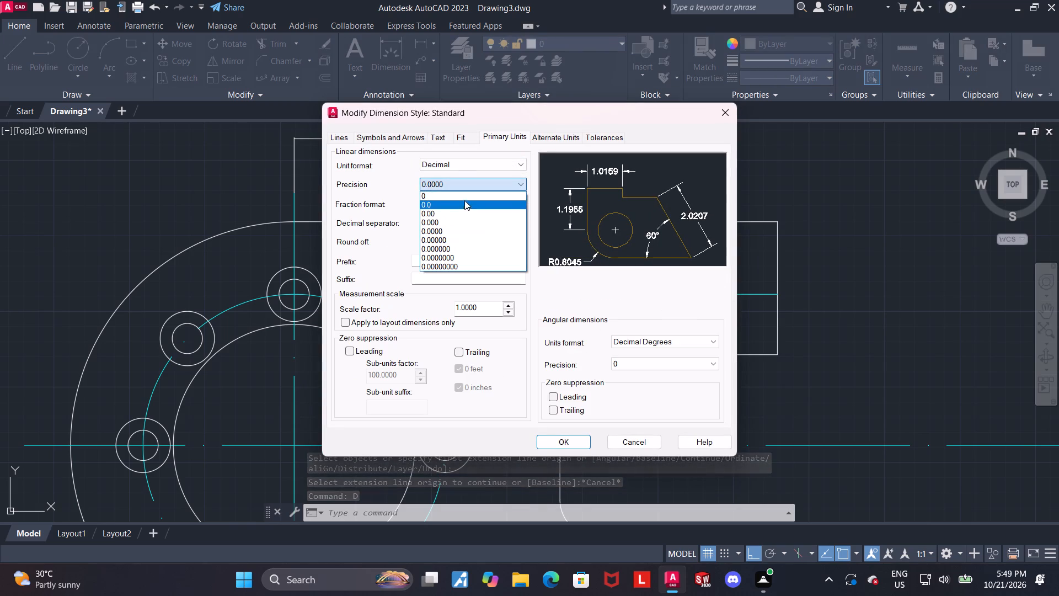
{"action": "left_click", "coordinate": [464, 199]}
{"action": "left_click", "coordinate": [440, 137]}
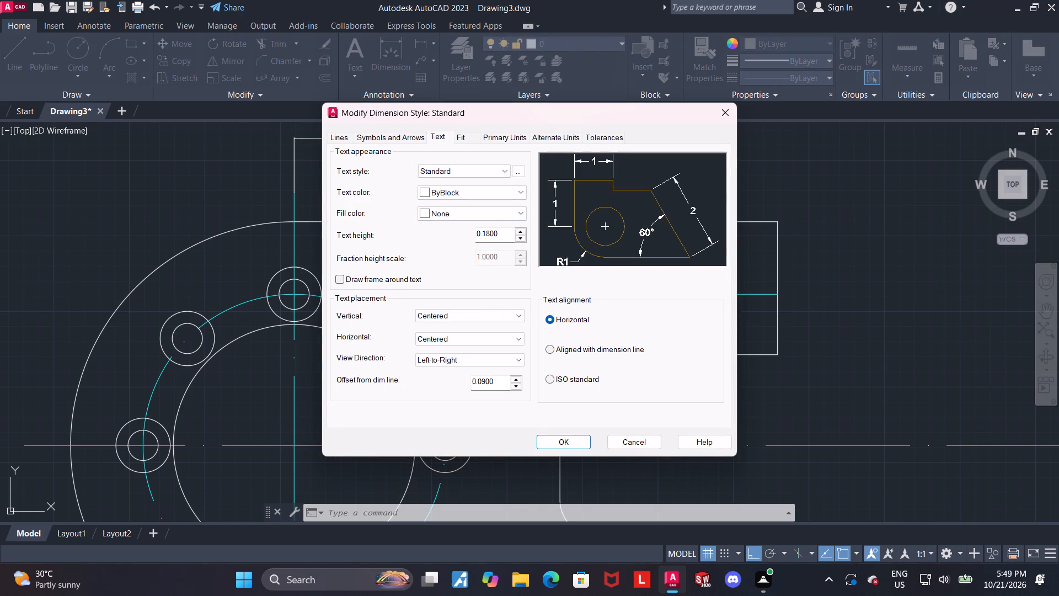
{"action": "left_click_drag", "start_coordinate": [502, 235], "coordinate": [432, 235]}
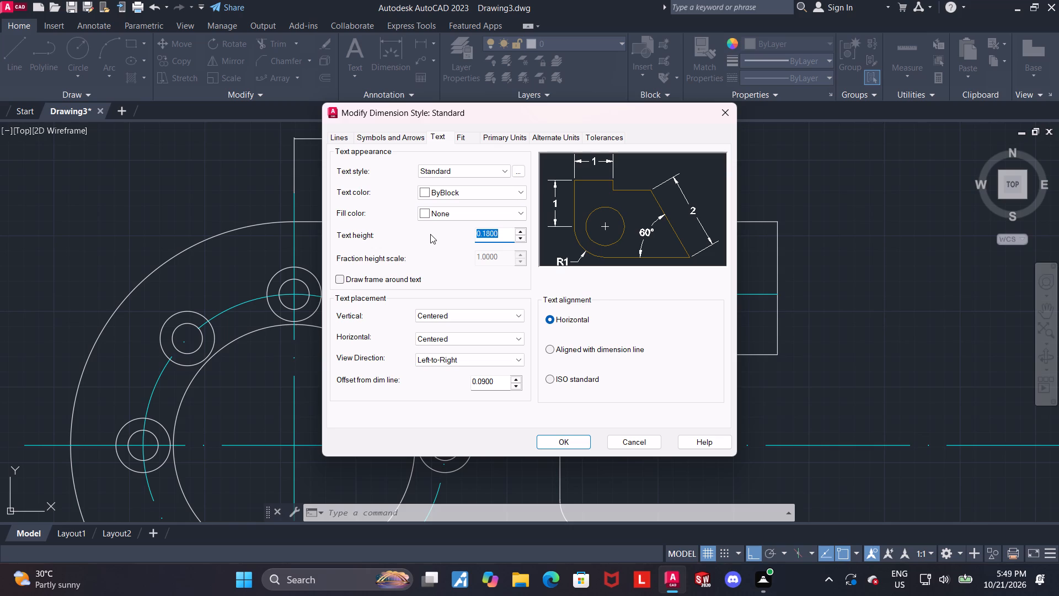
{"action": "key", "text": "3"}
{"action": "key", "text": "Return"}
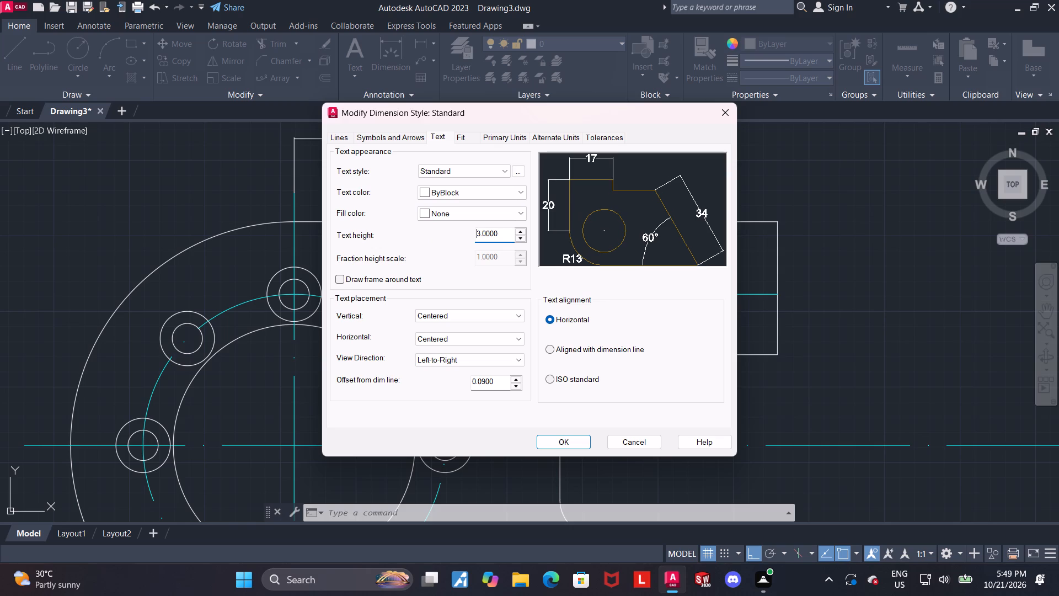
{"action": "left_click", "coordinate": [397, 136]}
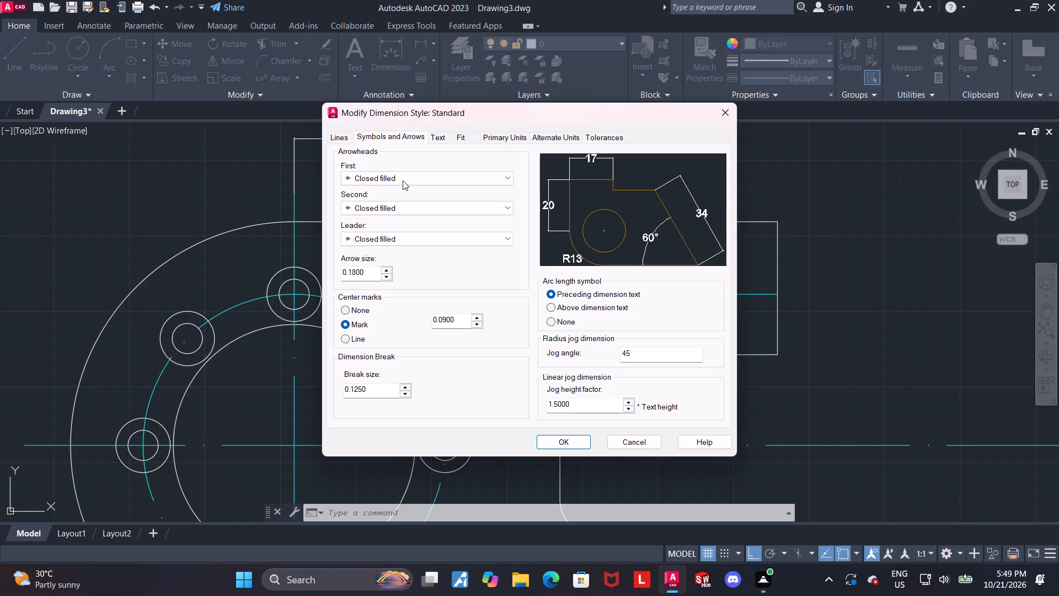
{"action": "left_click_drag", "start_coordinate": [368, 274], "coordinate": [325, 271]}
{"action": "key", "text": "2"}
{"action": "key", "text": "Return"}
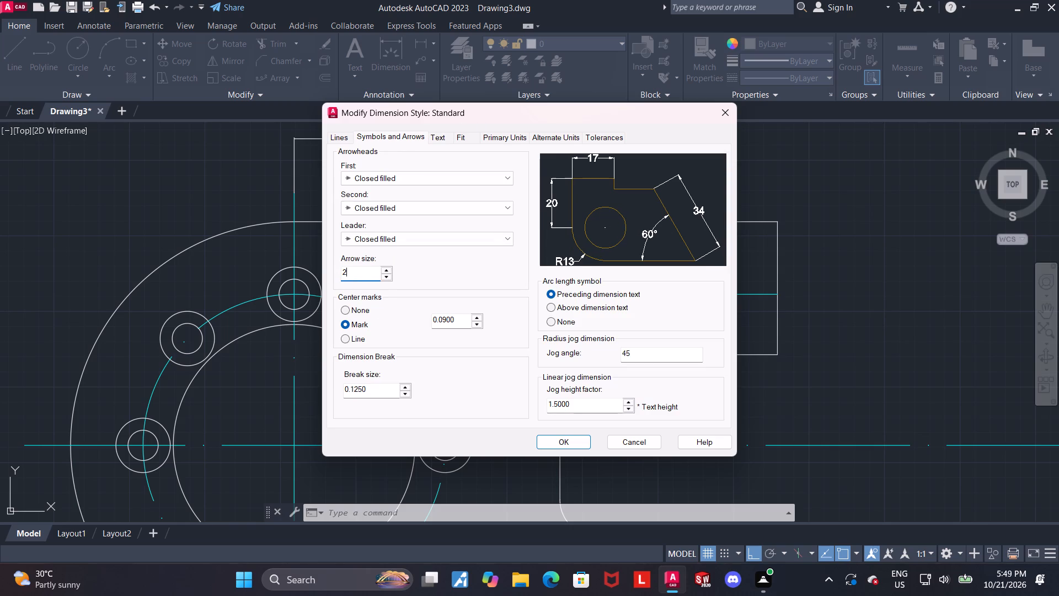
{"action": "left_click", "coordinate": [565, 437]}
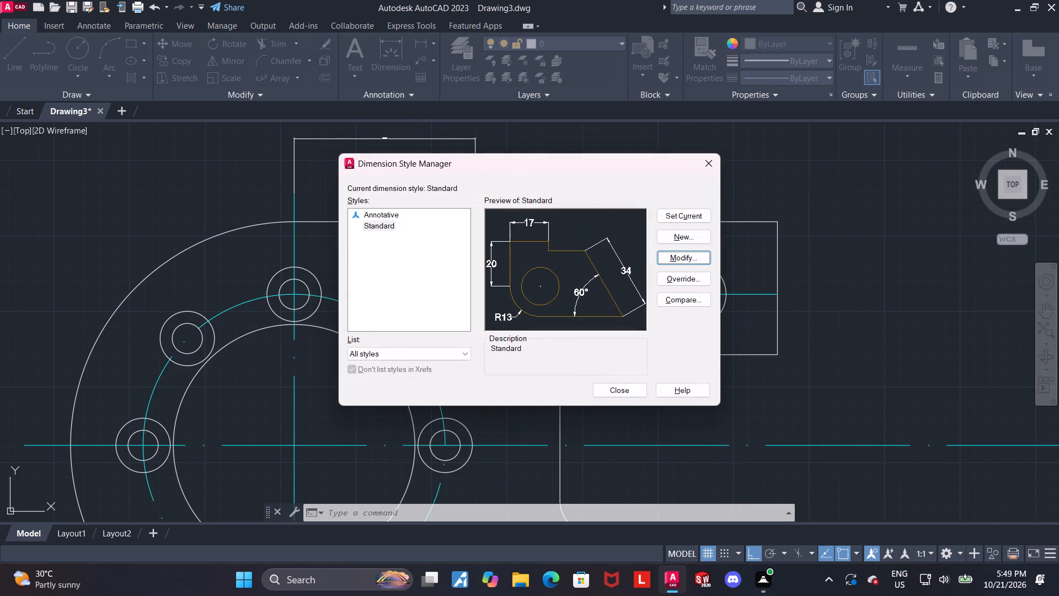
{"action": "left_click", "coordinate": [630, 387]}
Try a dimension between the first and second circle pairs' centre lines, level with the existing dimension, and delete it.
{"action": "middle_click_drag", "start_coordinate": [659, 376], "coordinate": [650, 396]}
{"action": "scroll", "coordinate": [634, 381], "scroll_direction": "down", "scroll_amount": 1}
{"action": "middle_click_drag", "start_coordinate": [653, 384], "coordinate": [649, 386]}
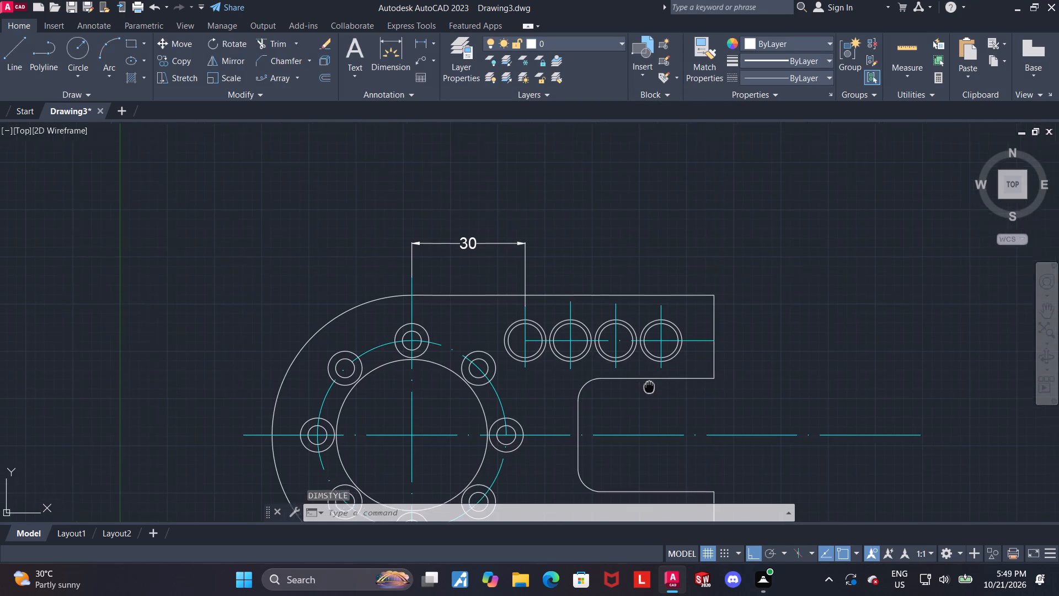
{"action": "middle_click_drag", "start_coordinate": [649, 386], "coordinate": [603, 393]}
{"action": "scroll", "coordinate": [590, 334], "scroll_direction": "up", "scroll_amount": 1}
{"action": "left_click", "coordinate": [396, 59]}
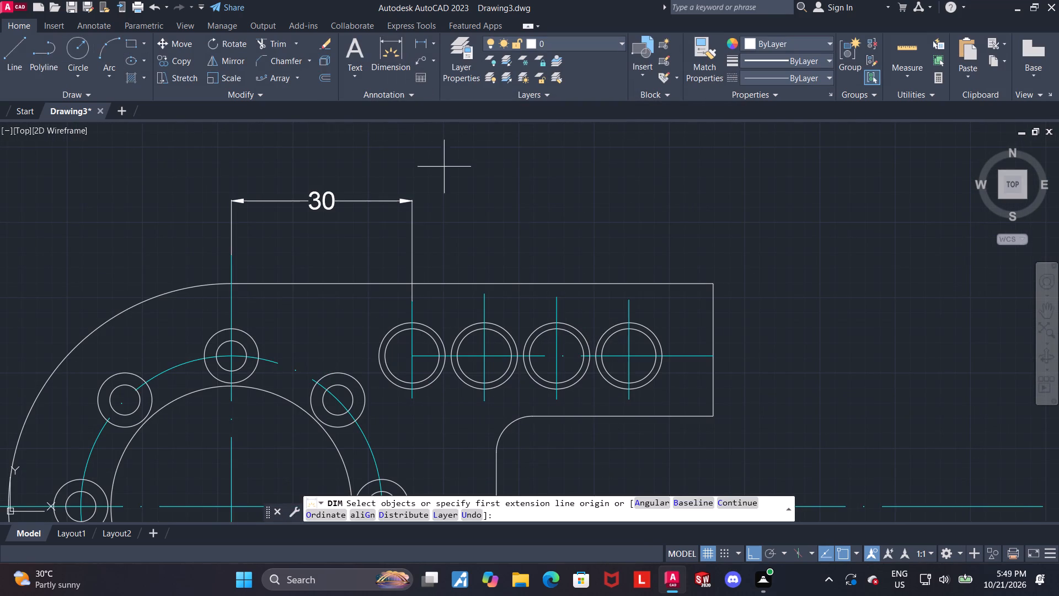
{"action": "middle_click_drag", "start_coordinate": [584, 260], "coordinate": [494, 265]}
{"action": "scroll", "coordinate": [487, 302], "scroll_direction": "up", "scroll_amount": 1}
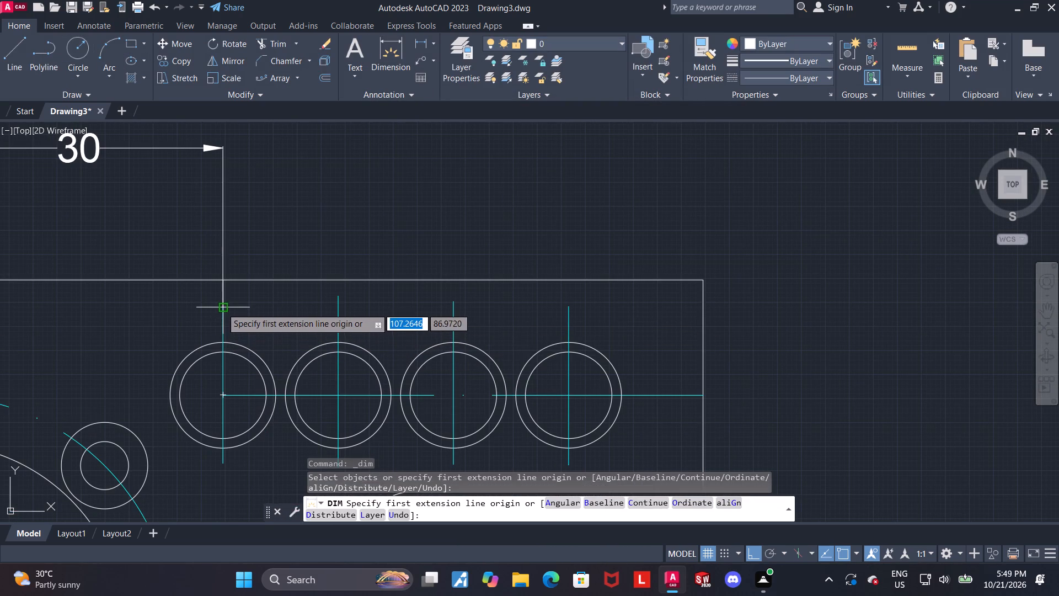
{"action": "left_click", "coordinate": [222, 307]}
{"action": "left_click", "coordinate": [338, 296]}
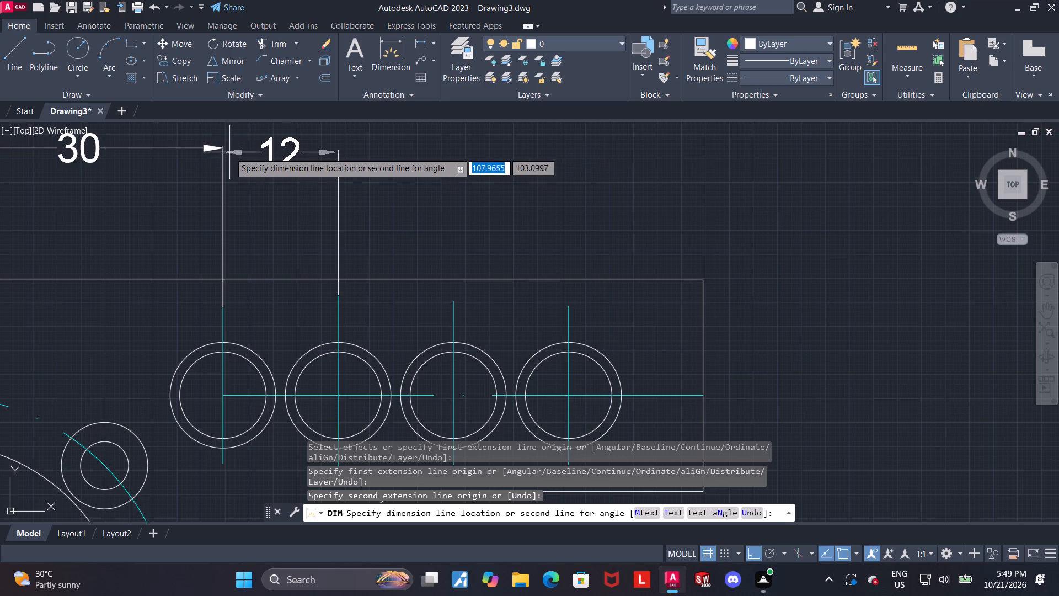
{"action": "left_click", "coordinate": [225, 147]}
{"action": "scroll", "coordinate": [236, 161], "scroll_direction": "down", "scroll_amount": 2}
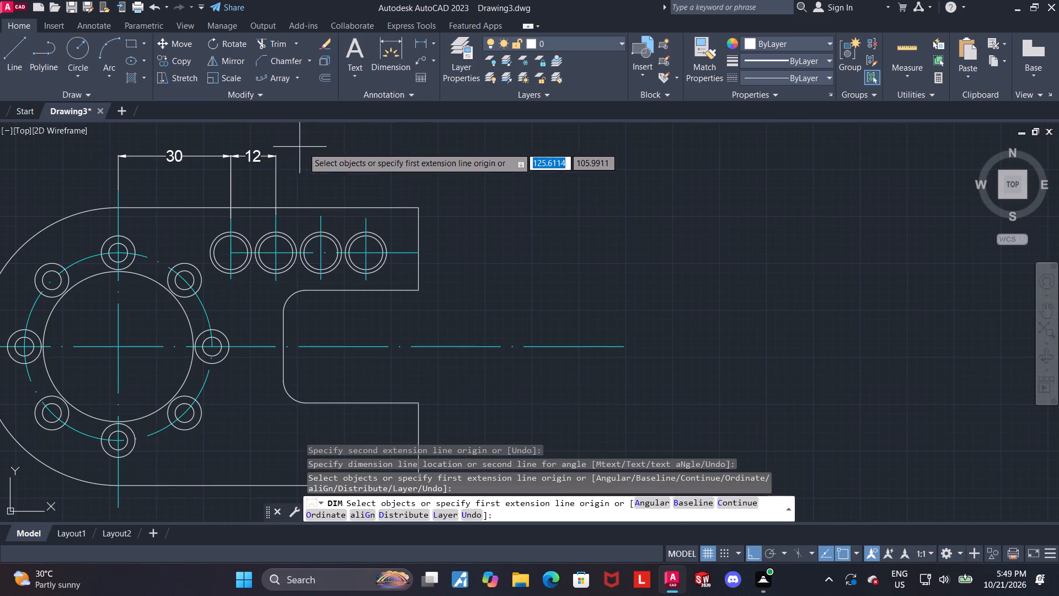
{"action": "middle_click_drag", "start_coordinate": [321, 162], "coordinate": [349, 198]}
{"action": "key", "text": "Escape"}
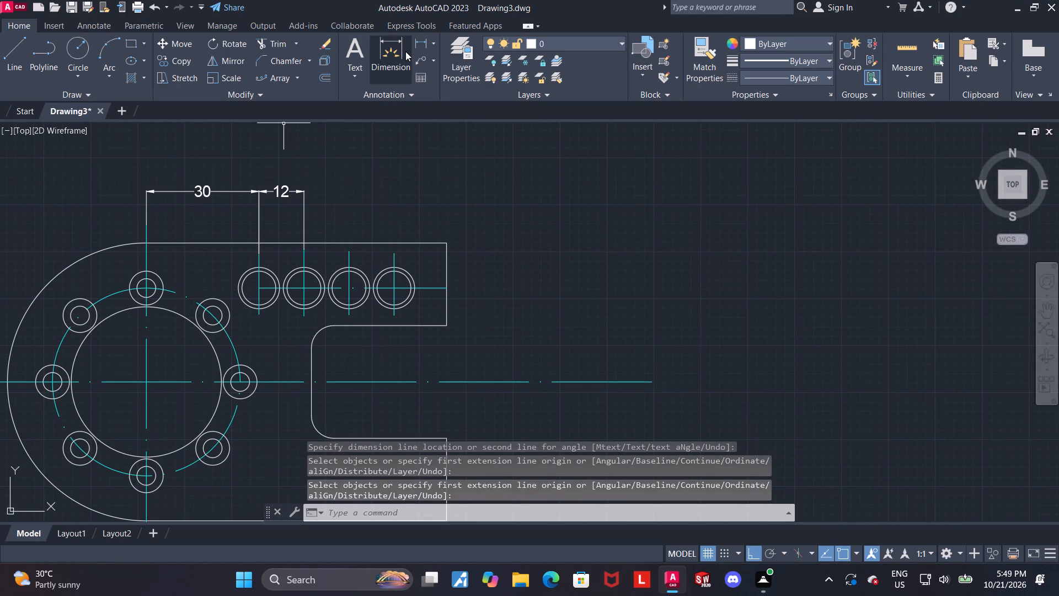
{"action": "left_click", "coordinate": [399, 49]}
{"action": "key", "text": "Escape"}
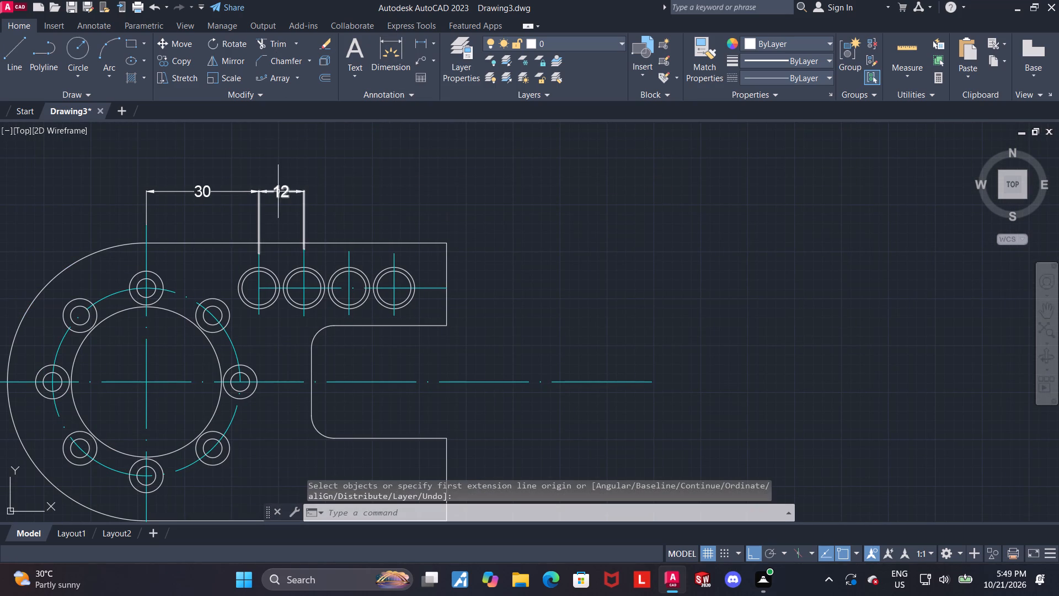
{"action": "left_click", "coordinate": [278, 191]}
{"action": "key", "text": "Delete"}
Dimension the spacing between the first and second circle pairs' vertical centre lines, placed just above the profile's upper edge.
{"action": "scroll", "coordinate": [256, 156], "scroll_direction": "up", "scroll_amount": 1}
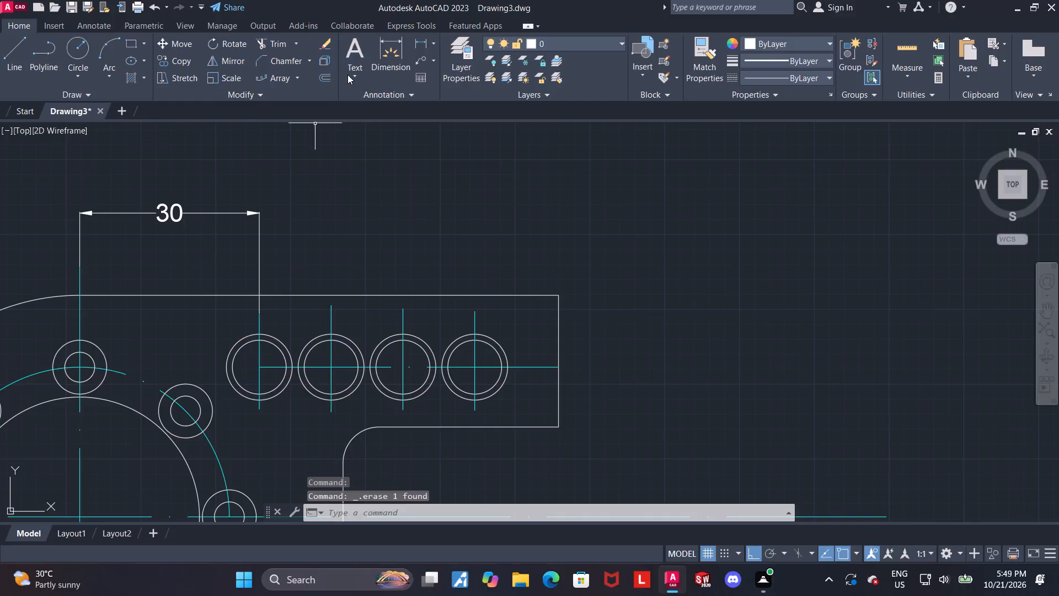
{"action": "left_click", "coordinate": [395, 48]}
{"action": "left_click", "coordinate": [259, 316]}
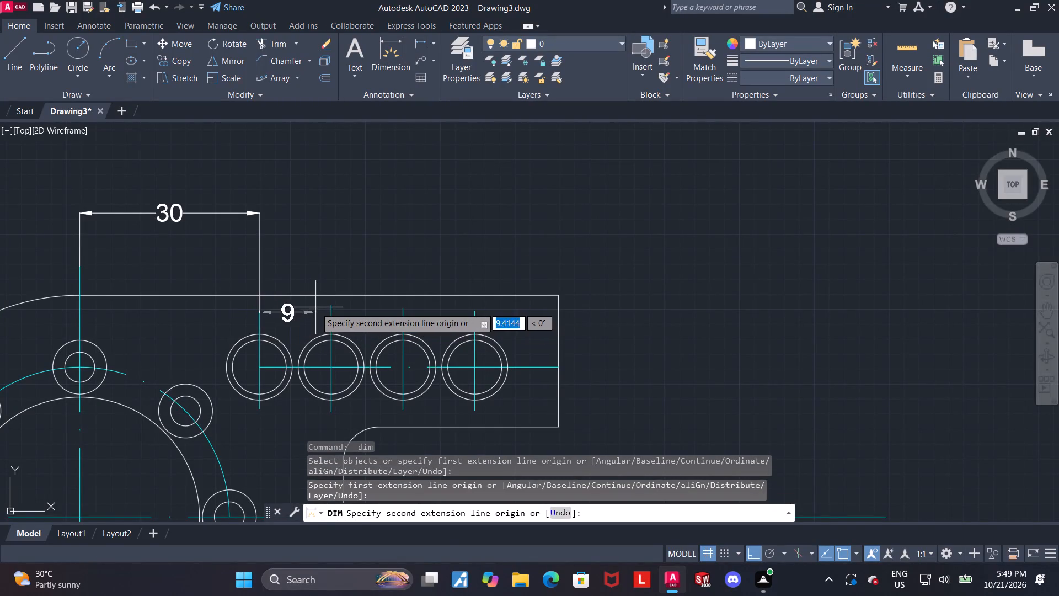
{"action": "left_click", "coordinate": [328, 308]}
{"action": "left_click", "coordinate": [311, 272]}
{"action": "key", "text": "Escape"}
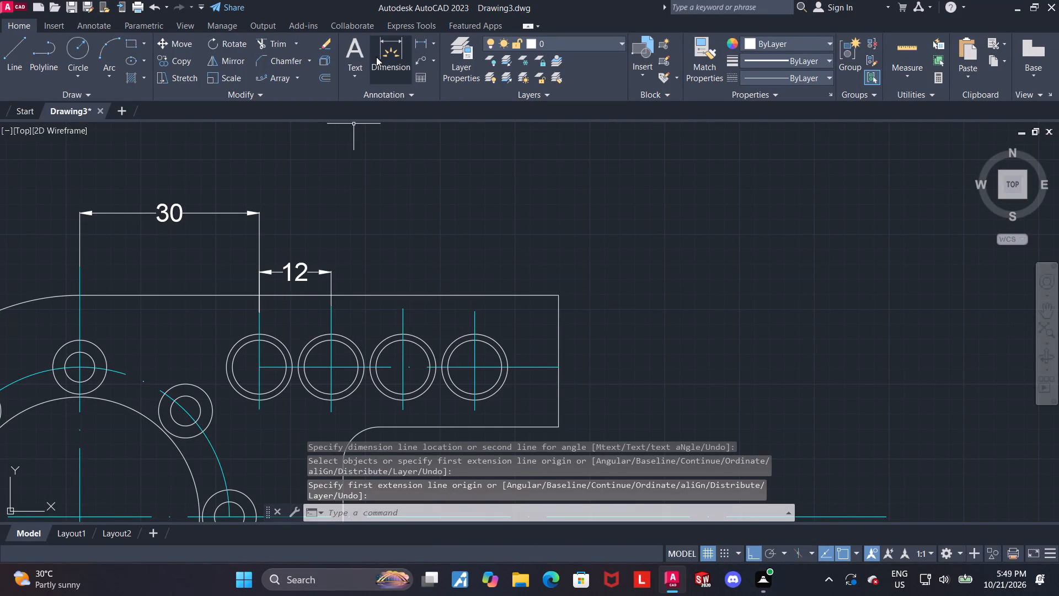
Dimension from the first to the fourth circle pair's vertical centre line, aligned with the dimension from the large hole.
{"action": "left_click", "coordinate": [379, 56]}
{"action": "left_click", "coordinate": [261, 312]}
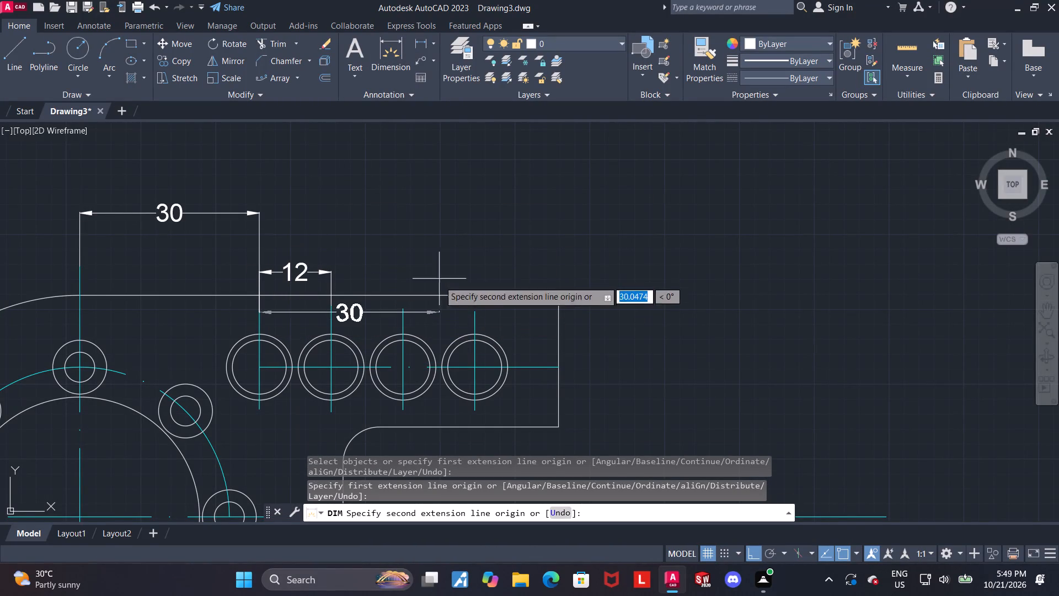
{"action": "left_click", "coordinate": [474, 314]}
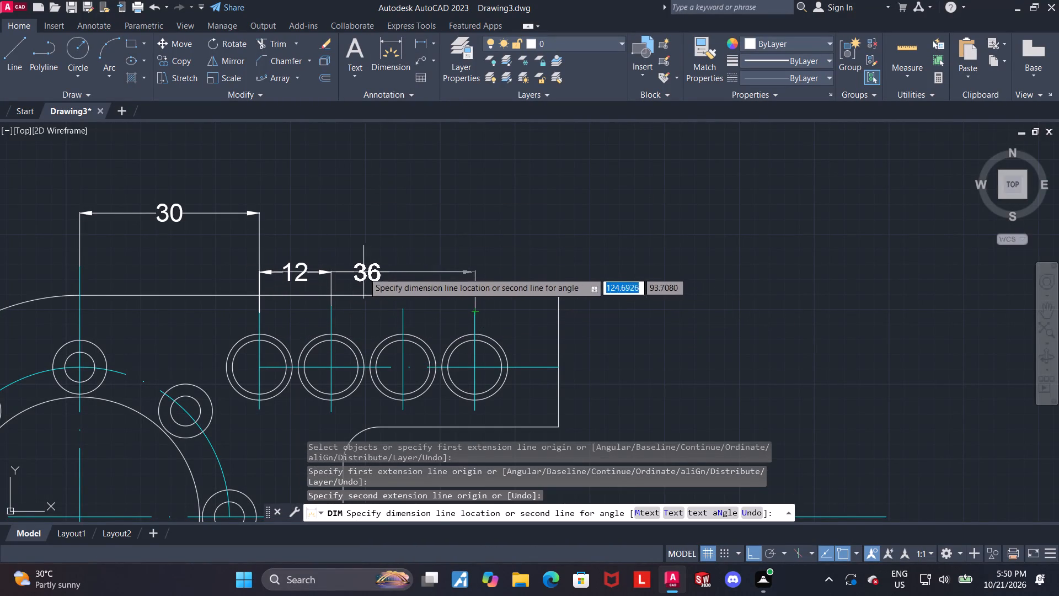
{"action": "left_click", "coordinate": [260, 214]}
{"action": "key", "text": "Escape"}
Add the prefix 12X3= to the text of the dimension spanning the first to fourth circle pairs.
{"action": "double_click", "coordinate": [360, 215]}
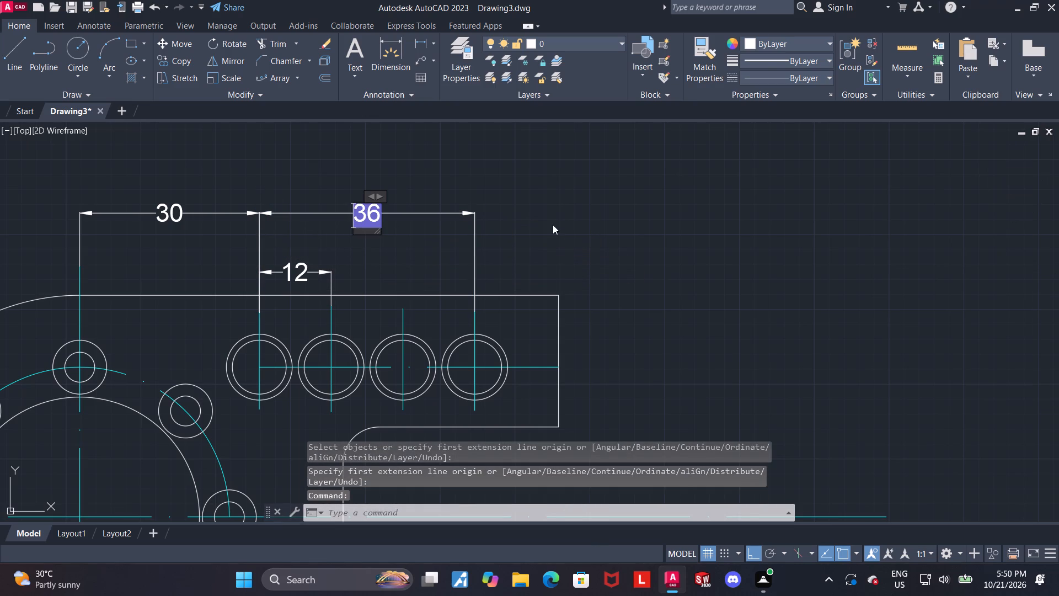
{"action": "key", "text": "Left"}
{"action": "key", "text": "Left"}
{"action": "key", "text": "Left"}
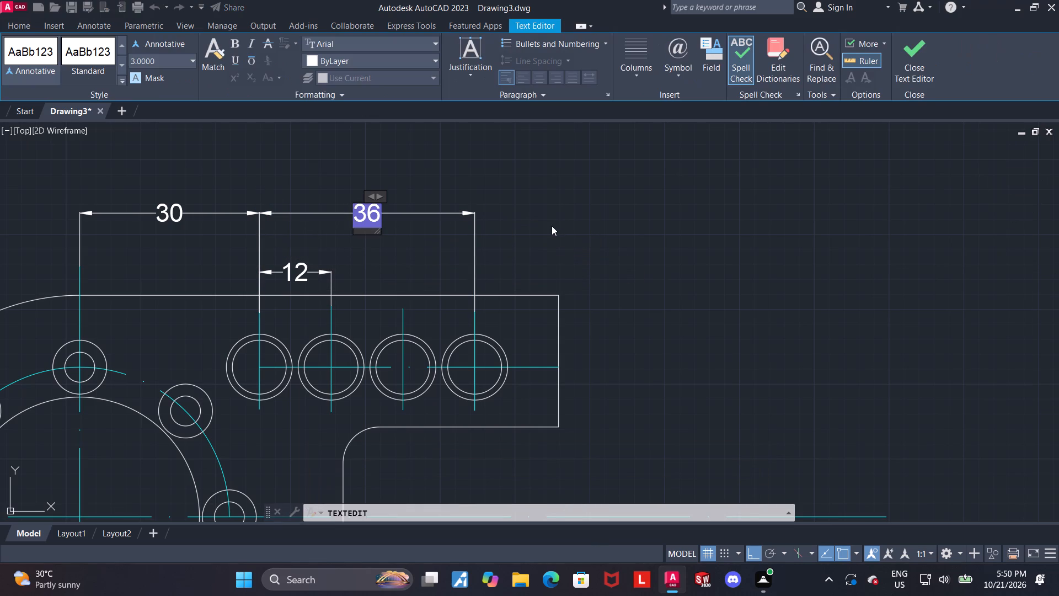
{"action": "type", "text": "12"}
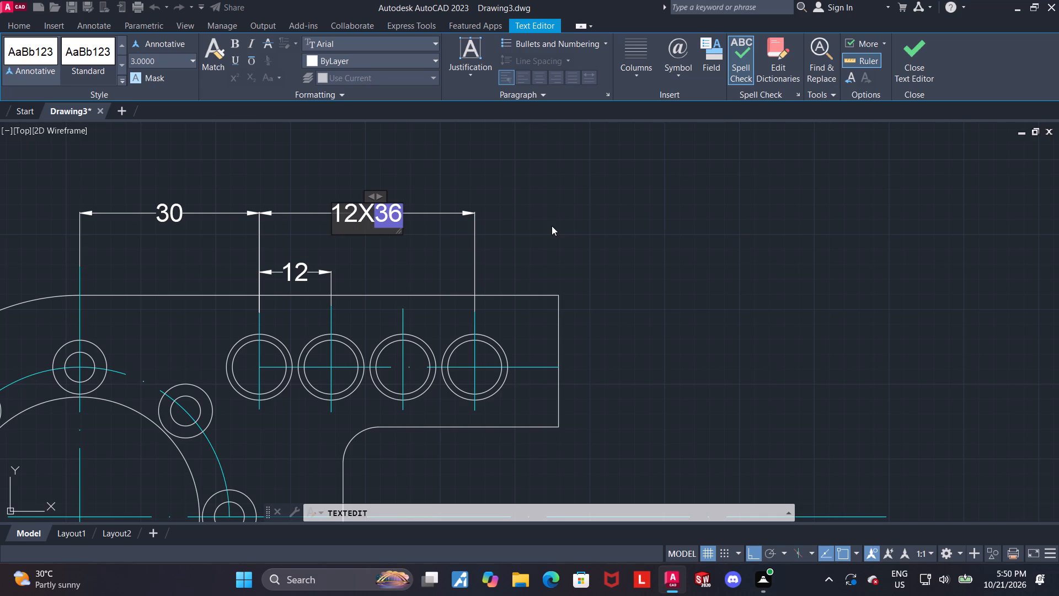
{"action": "key", "text": "3"}
{"action": "key", "text": "equal"}
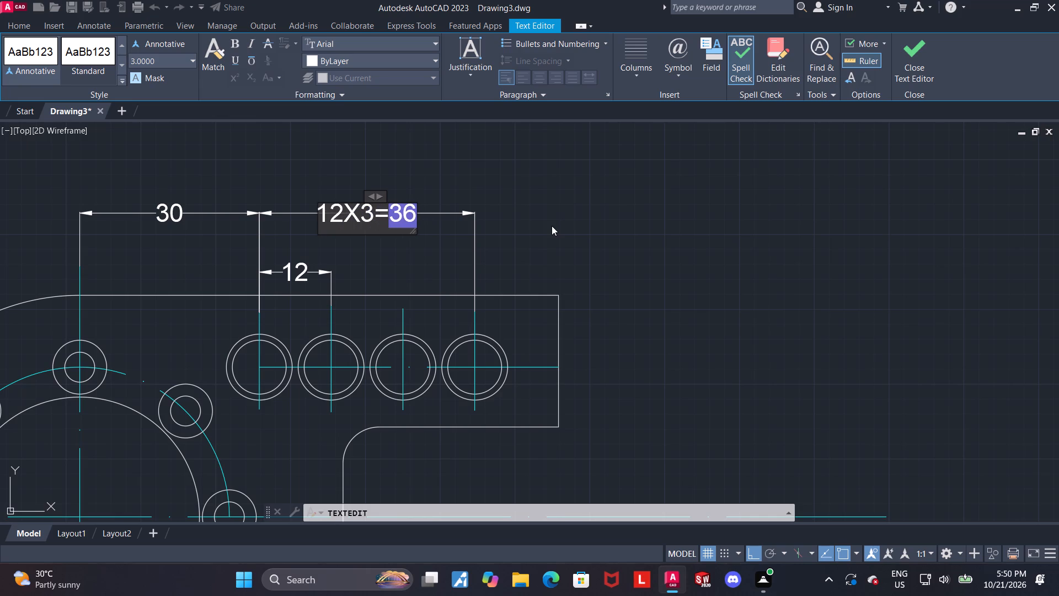
{"action": "left_click", "coordinate": [903, 54]}
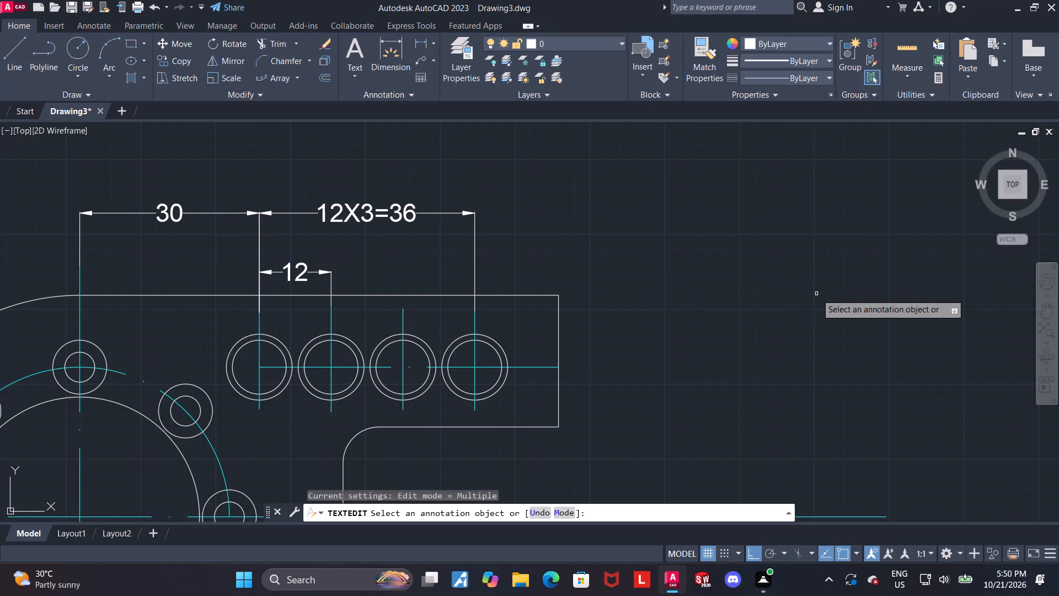
{"action": "left_click", "coordinate": [754, 284]}
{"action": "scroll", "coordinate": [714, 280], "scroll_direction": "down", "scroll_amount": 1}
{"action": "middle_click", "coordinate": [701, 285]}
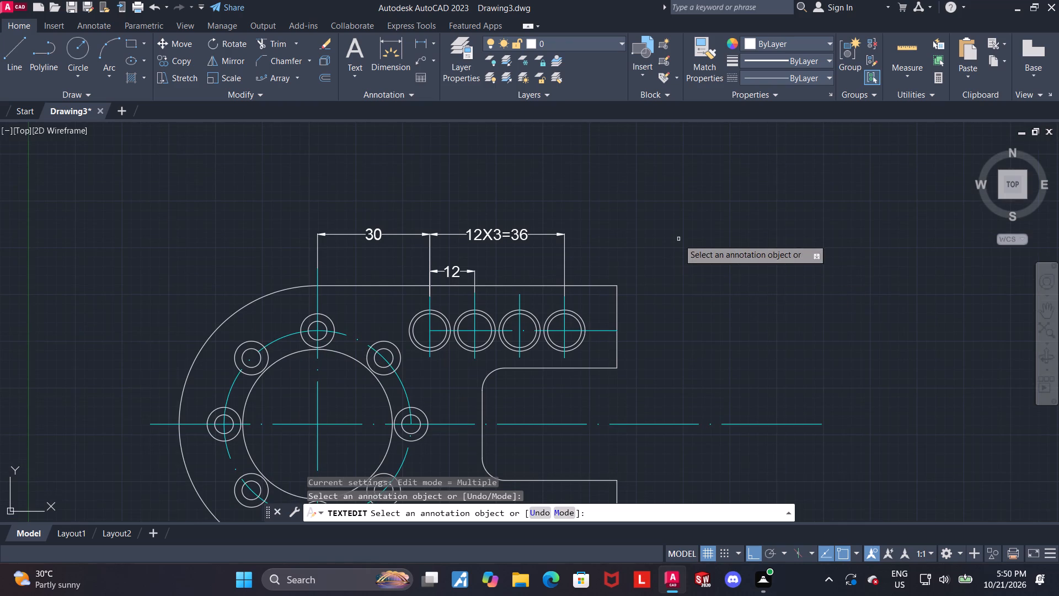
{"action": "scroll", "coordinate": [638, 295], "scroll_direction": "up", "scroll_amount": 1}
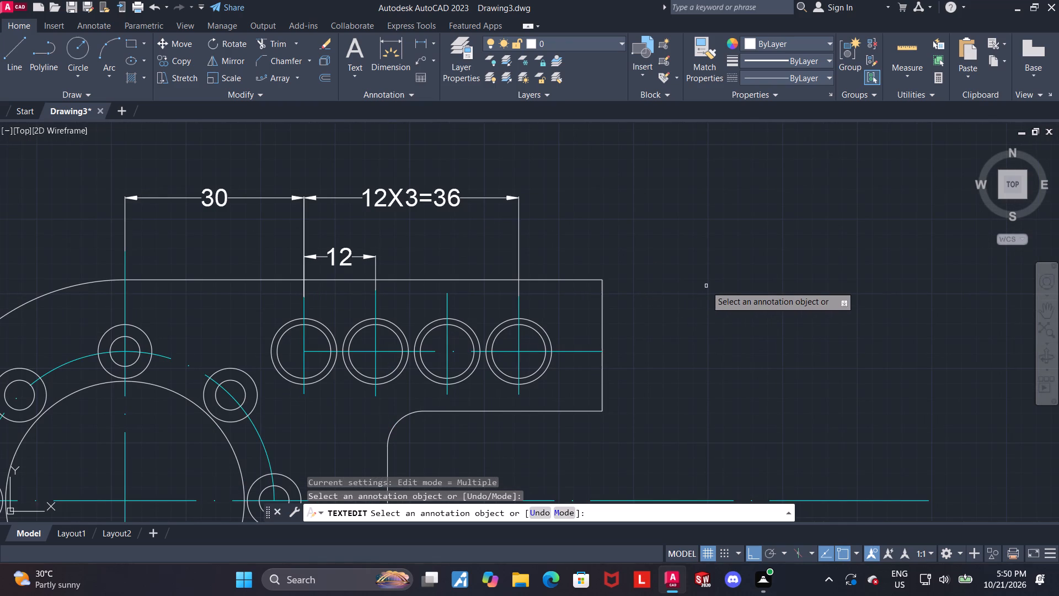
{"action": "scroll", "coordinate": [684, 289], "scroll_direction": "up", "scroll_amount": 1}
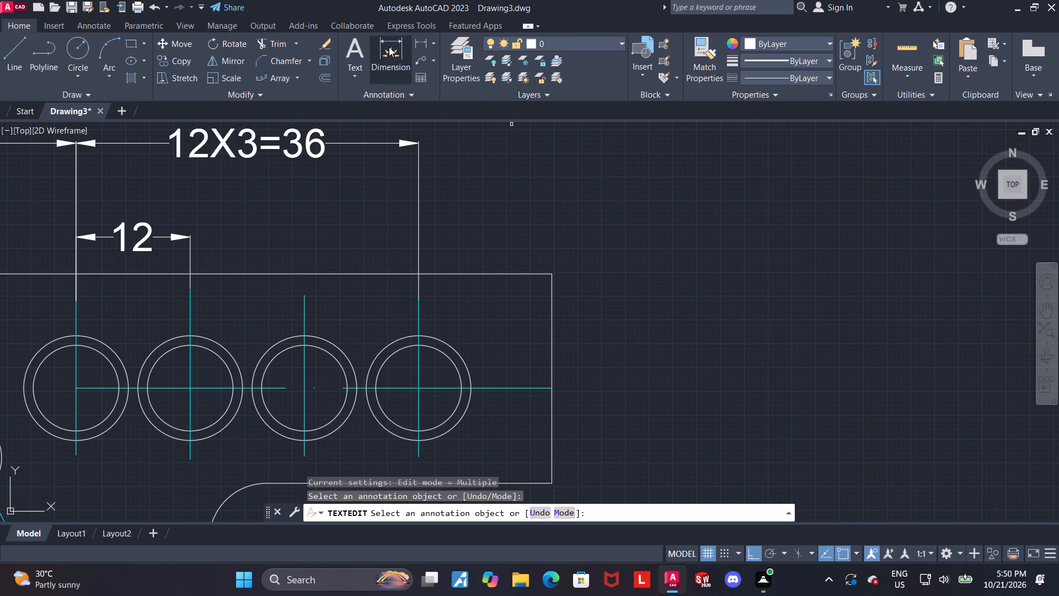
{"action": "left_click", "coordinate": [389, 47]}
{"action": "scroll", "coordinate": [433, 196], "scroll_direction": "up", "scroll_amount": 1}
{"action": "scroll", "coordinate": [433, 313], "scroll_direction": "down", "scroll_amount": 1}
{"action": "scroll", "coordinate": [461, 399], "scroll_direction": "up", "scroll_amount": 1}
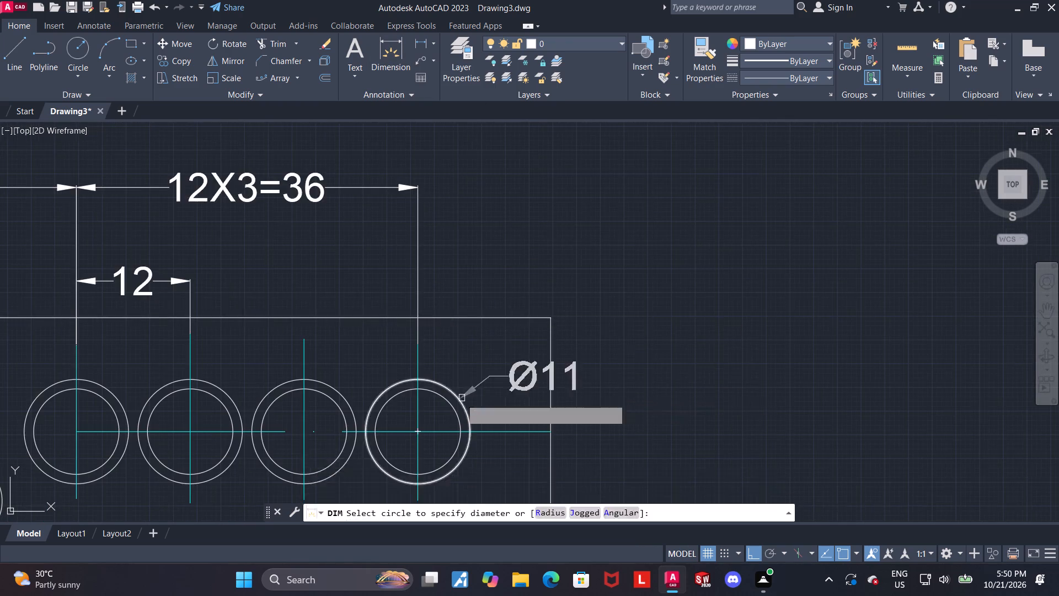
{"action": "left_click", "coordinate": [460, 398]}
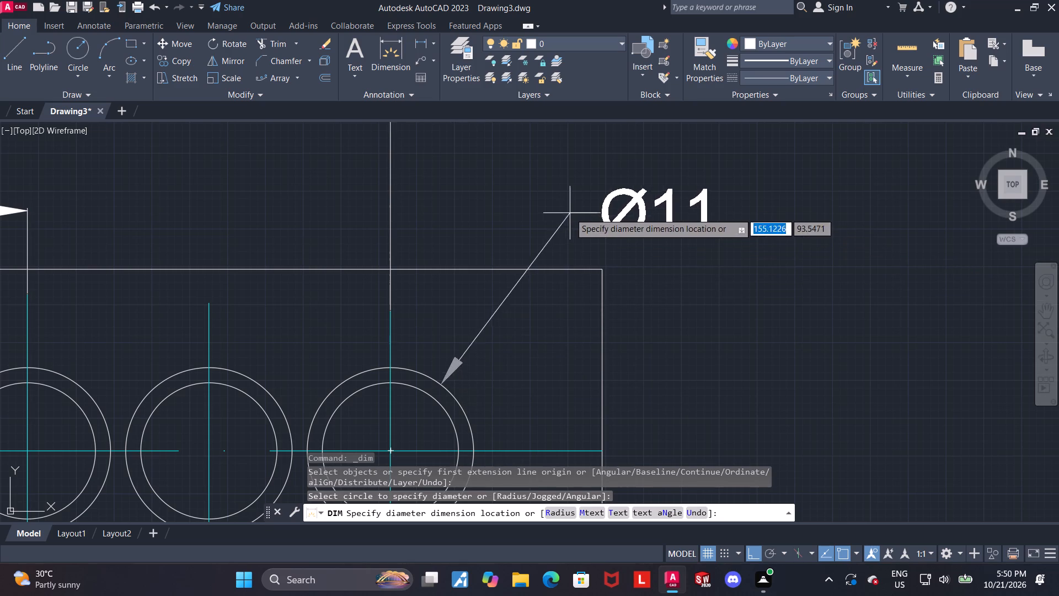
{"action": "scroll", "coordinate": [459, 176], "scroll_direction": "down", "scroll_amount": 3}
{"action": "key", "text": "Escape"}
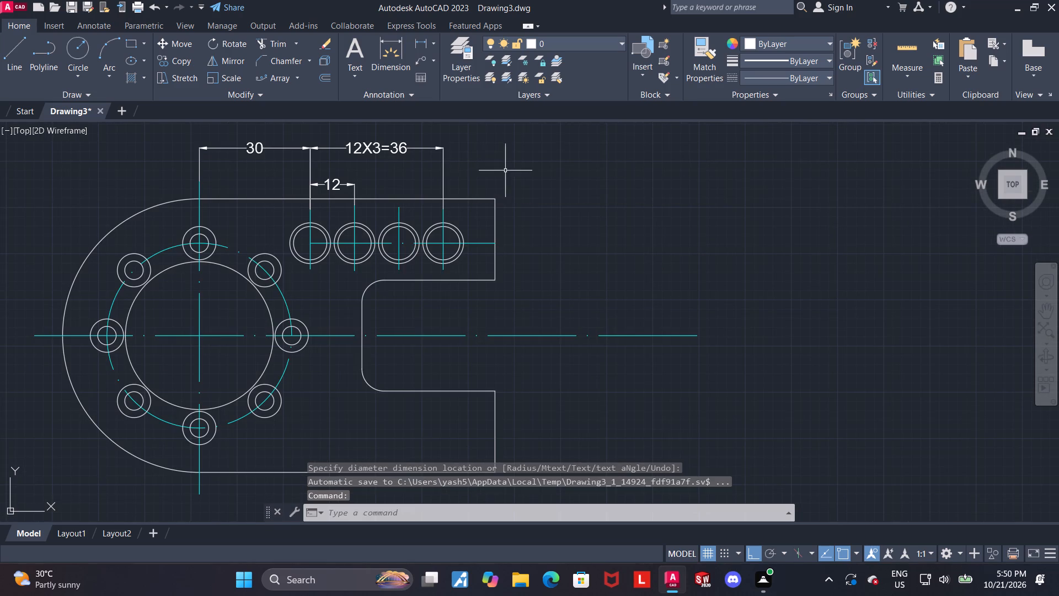
Dimension the slot's depth from its inner vertical edge to the profile's open end, placed inside the slot above the centre line.
{"action": "middle_click_drag", "start_coordinate": [590, 184], "coordinate": [629, 148]}
{"action": "scroll", "coordinate": [658, 157], "scroll_direction": "down", "scroll_amount": 1}
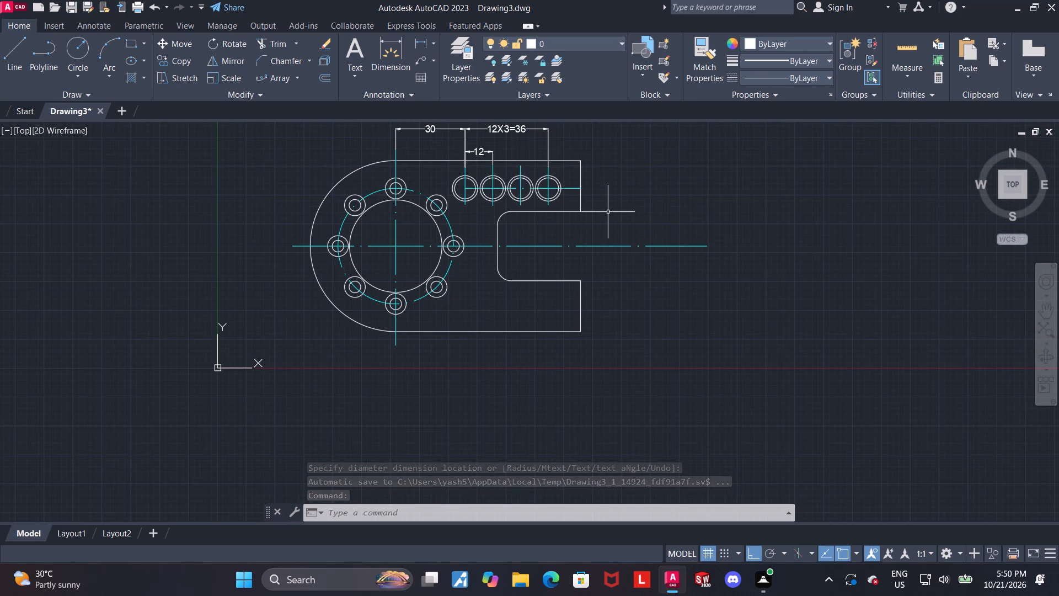
{"action": "scroll", "coordinate": [574, 225], "scroll_direction": "up", "scroll_amount": 1}
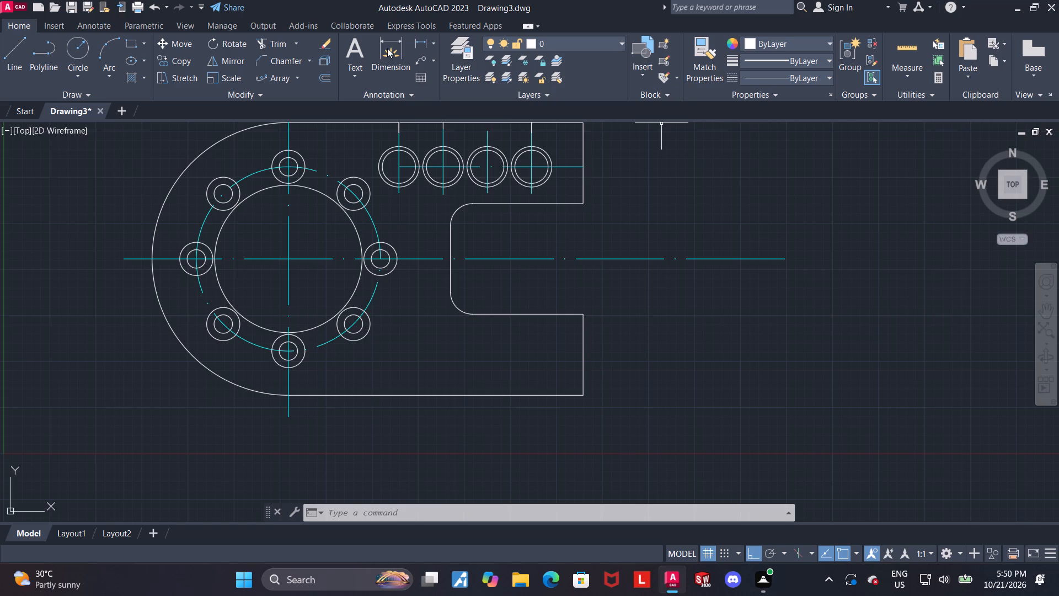
{"action": "left_click", "coordinate": [387, 48]}
{"action": "scroll", "coordinate": [565, 159], "scroll_direction": "up", "scroll_amount": 2}
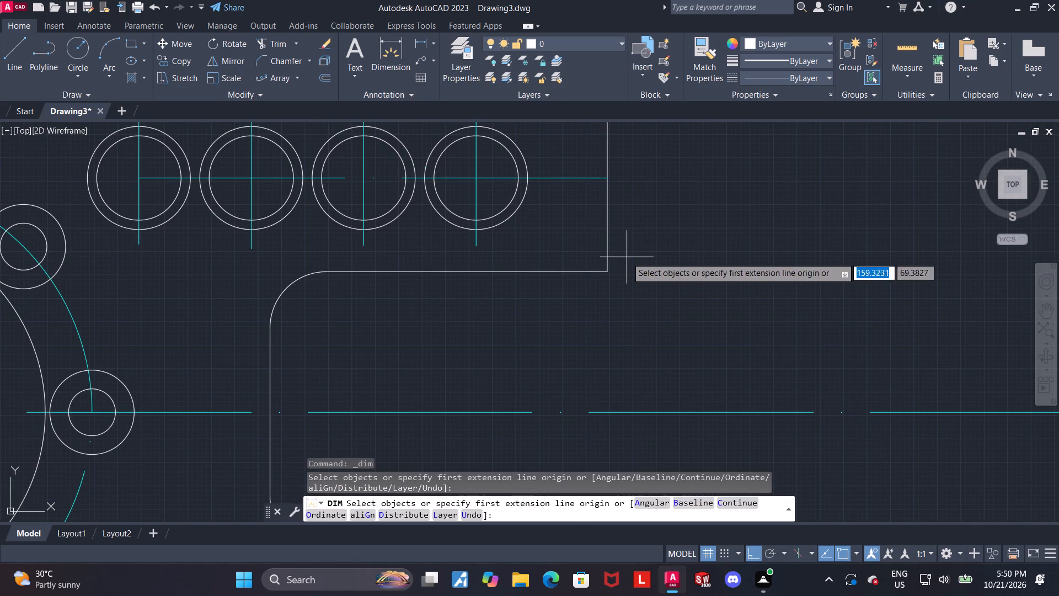
{"action": "left_click", "coordinate": [605, 248]}
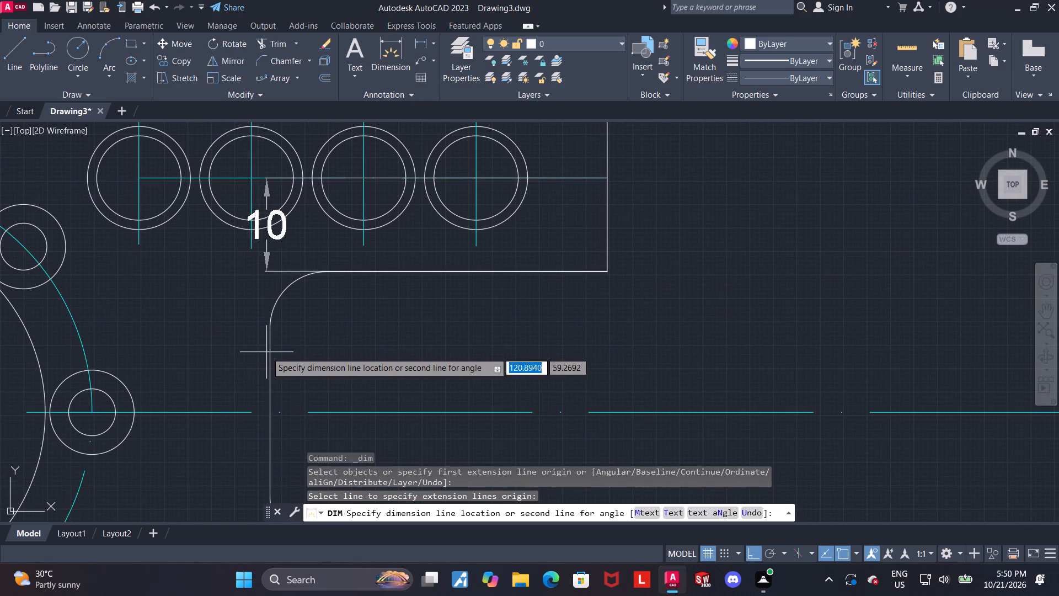
{"action": "left_click", "coordinate": [269, 352]}
{"action": "left_click", "coordinate": [372, 345]}
{"action": "key", "text": "Escape"}
{"action": "scroll", "coordinate": [687, 347], "scroll_direction": "down", "scroll_amount": 2}
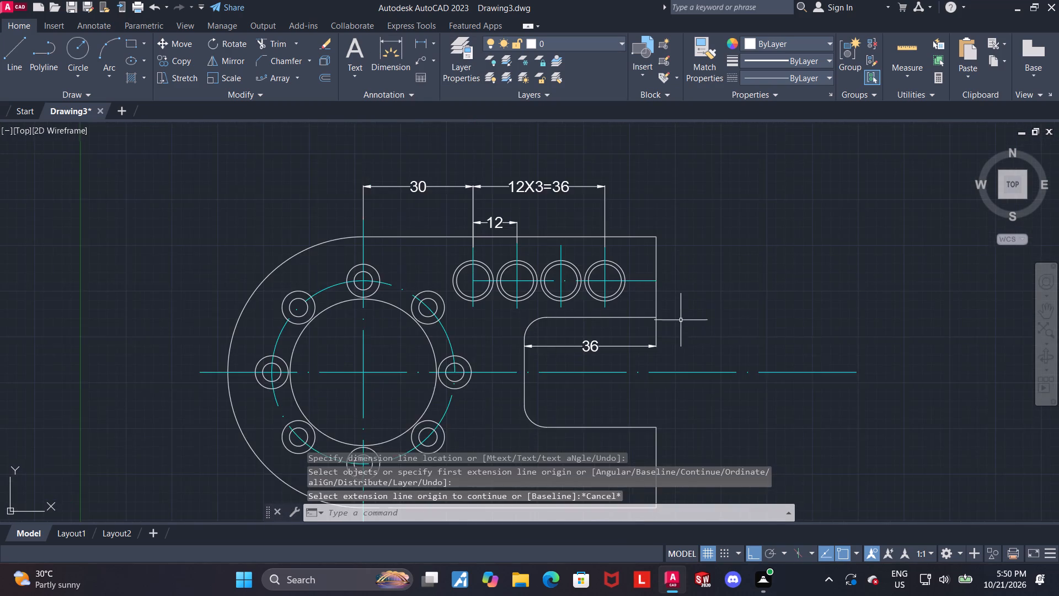
Add a radius dimension to the slot's lower inner fillet, with the text placed inside the slot.
{"action": "middle_click_drag", "start_coordinate": [680, 300], "coordinate": [678, 232]}
{"action": "scroll", "coordinate": [686, 266], "scroll_direction": "up", "scroll_amount": 1}
{"action": "left_click", "coordinate": [384, 49]}
{"action": "scroll", "coordinate": [488, 429], "scroll_direction": "up", "scroll_amount": 1}
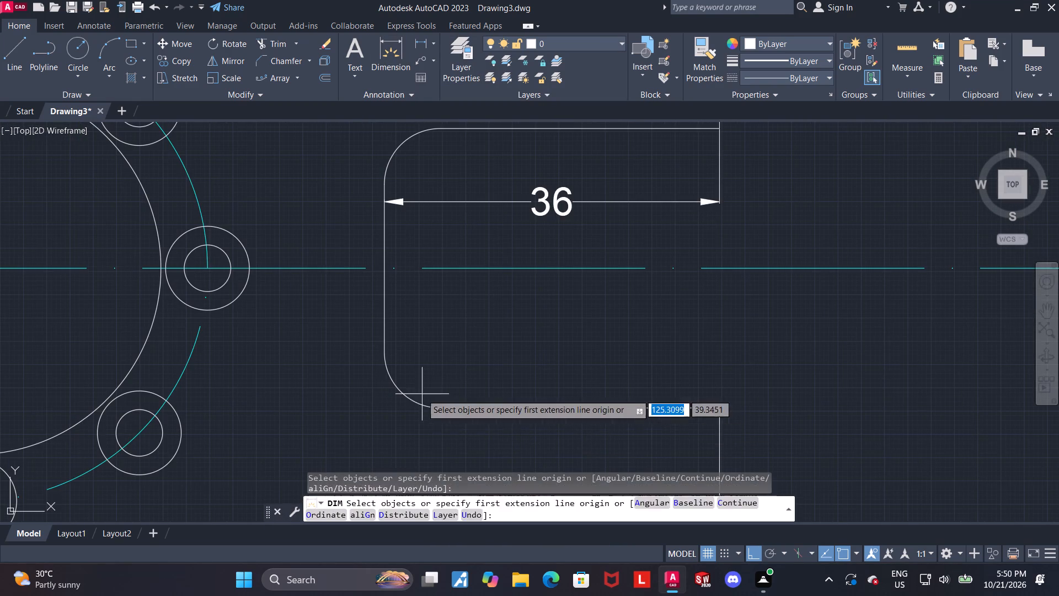
{"action": "left_click", "coordinate": [409, 402]}
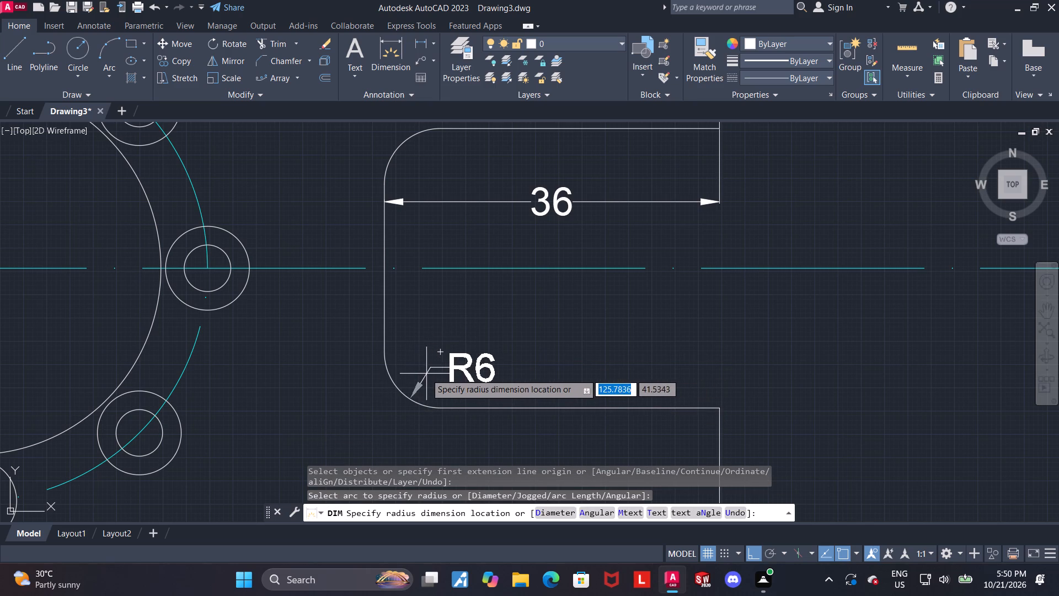
{"action": "left_click", "coordinate": [426, 374]}
{"action": "key", "text": "Escape"}
Add the prefix "2 - " to the text of the slot fillet's radius dimension.
{"action": "double_click", "coordinate": [472, 366]}
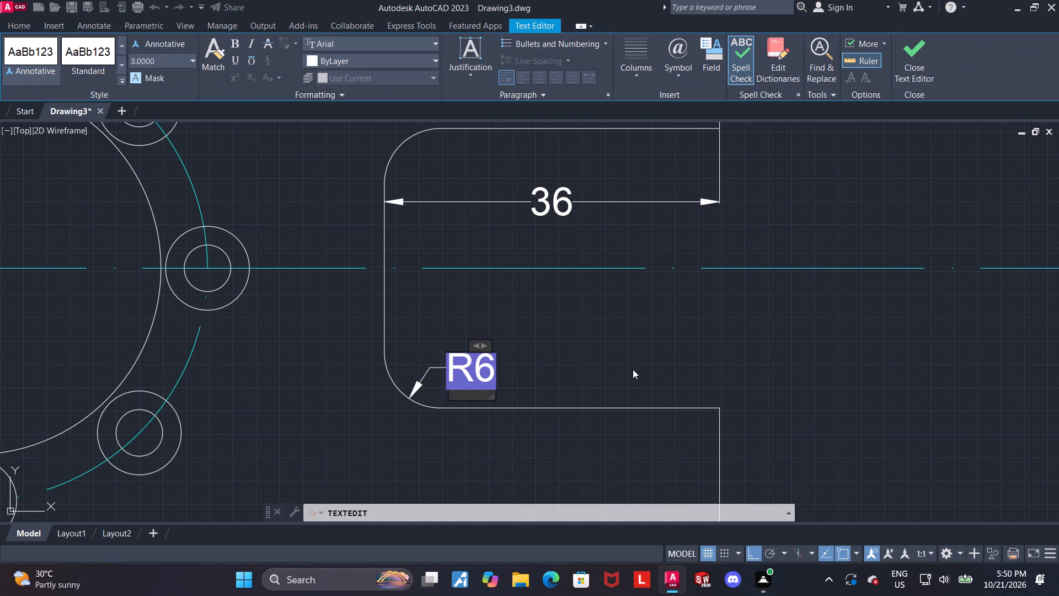
{"action": "type", "text": "2 -"}
{"action": "key", "text": "space"}
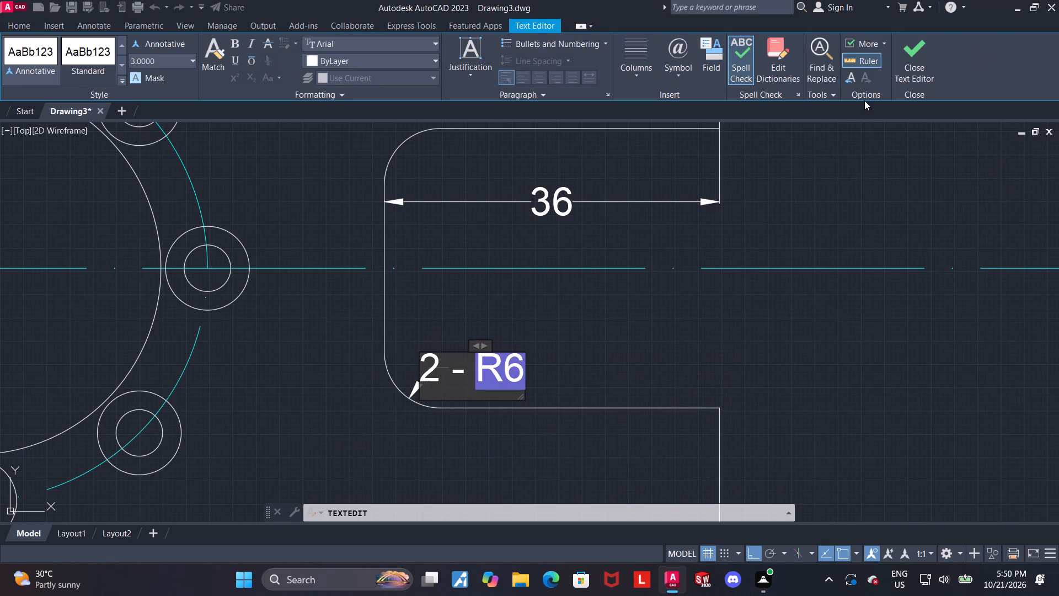
{"action": "left_click", "coordinate": [912, 55]}
{"action": "scroll", "coordinate": [721, 280], "scroll_direction": "down", "scroll_amount": 2}
{"action": "middle_click_drag", "start_coordinate": [705, 294], "coordinate": [661, 268]}
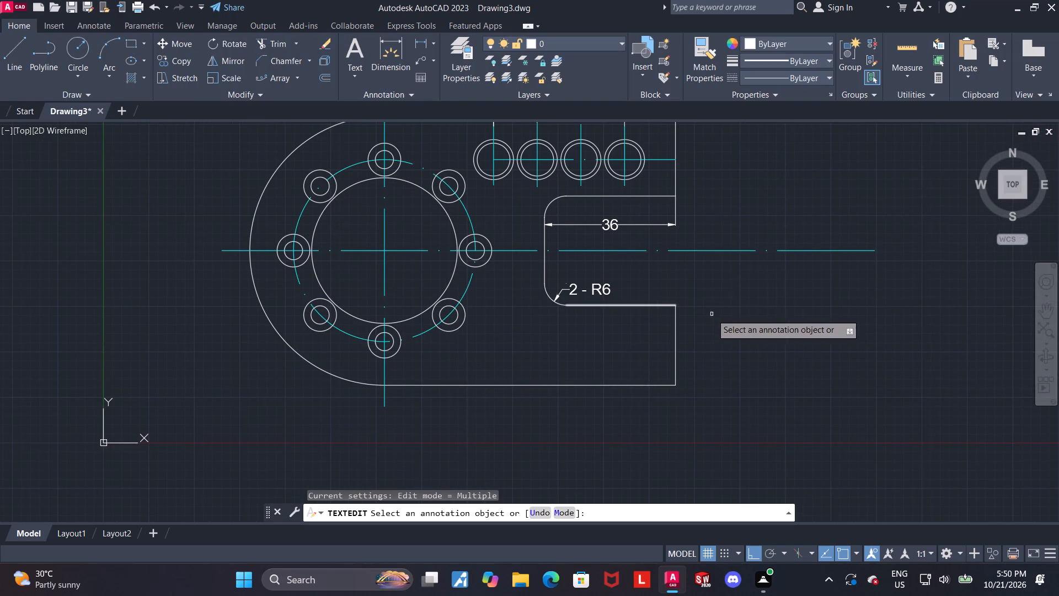
{"action": "middle_click_drag", "start_coordinate": [713, 314], "coordinate": [700, 308]}
{"action": "middle_click_drag", "start_coordinate": [760, 296], "coordinate": [731, 232]}
{"action": "middle_click_drag", "start_coordinate": [709, 273], "coordinate": [689, 319]}
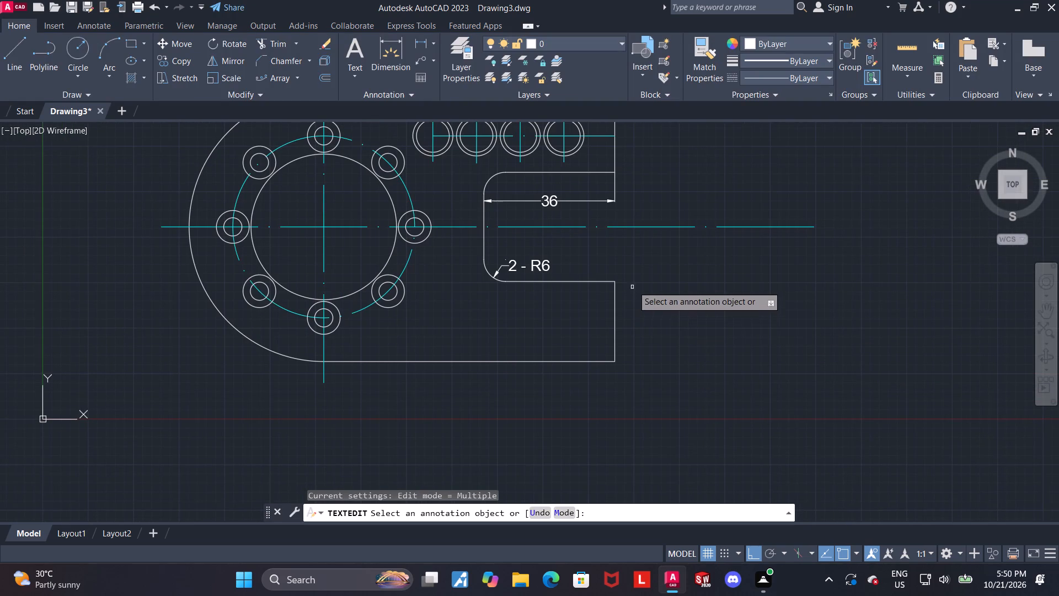
{"action": "middle_click_drag", "start_coordinate": [629, 299], "coordinate": [628, 307]}
{"action": "middle_click_drag", "start_coordinate": [626, 308], "coordinate": [611, 348]}
{"action": "key", "text": "Escape"}
{"action": "key", "text": "Escape"}
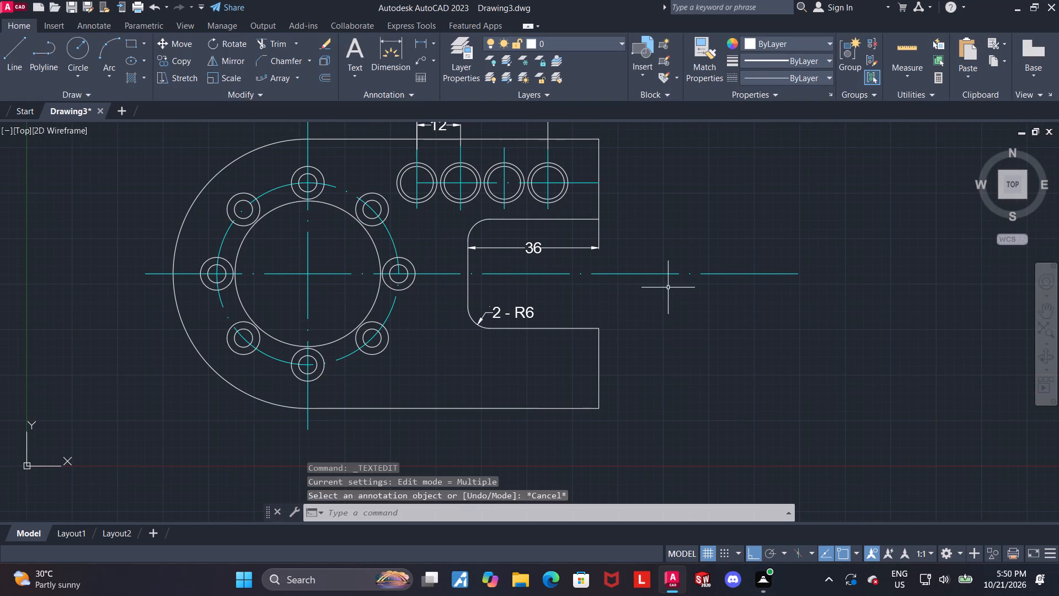
Add a radius dimension to the profile's large outer arc, placed outside its upper-left part.
{"action": "scroll", "coordinate": [648, 297], "scroll_direction": "down", "scroll_amount": 1}
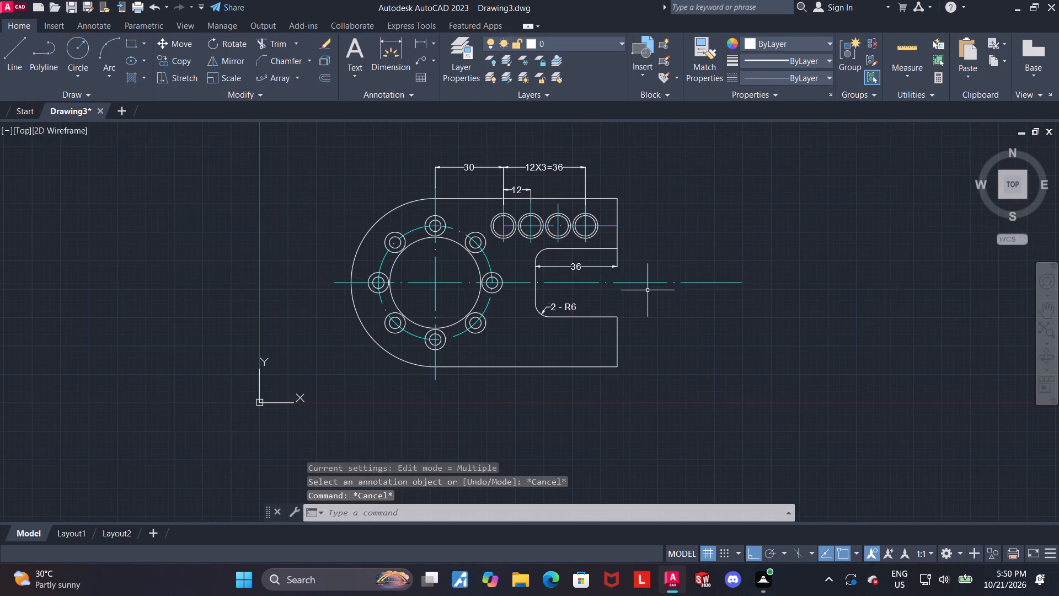
{"action": "middle_click_drag", "start_coordinate": [672, 287], "coordinate": [664, 312]}
{"action": "scroll", "coordinate": [450, 292], "scroll_direction": "up", "scroll_amount": 1}
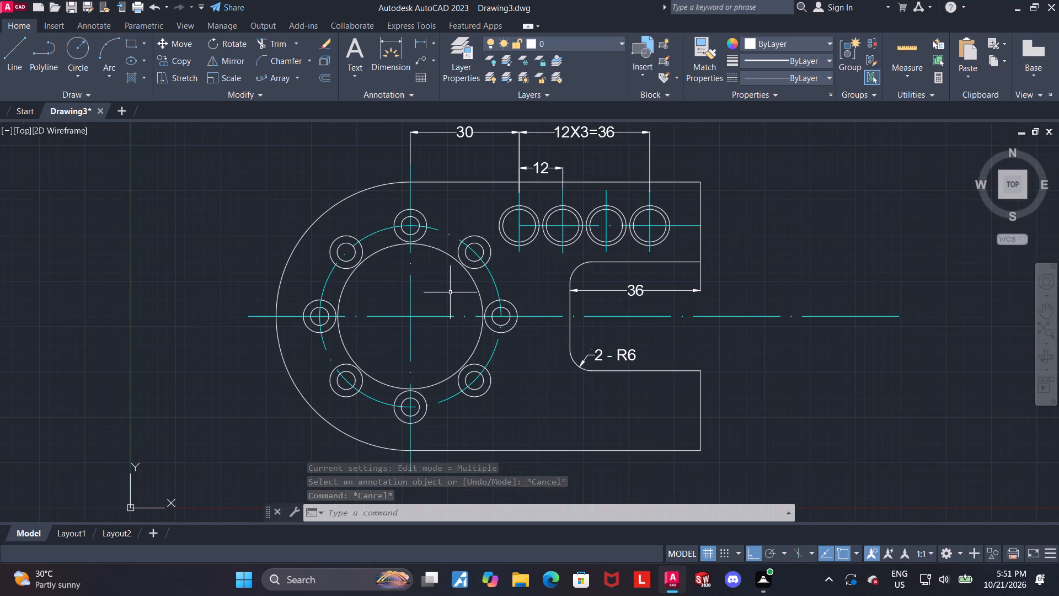
{"action": "left_click", "coordinate": [384, 44]}
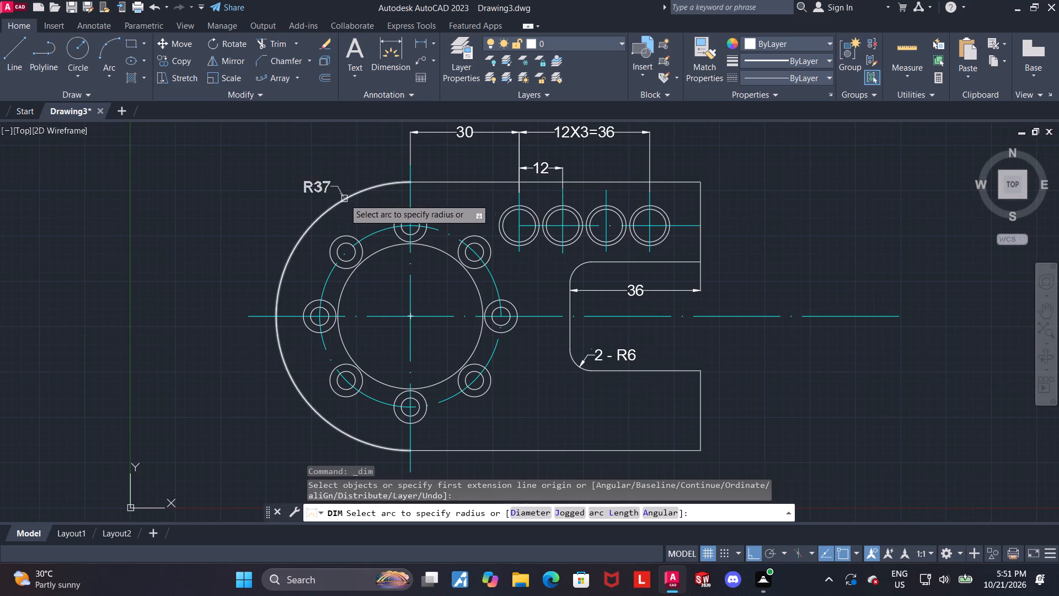
{"action": "left_click", "coordinate": [344, 199]}
{"action": "left_click", "coordinate": [307, 190]}
{"action": "key", "text": "Escape"}
Add a diameter dimension to the outer circle of the leftmost ring hole, placed outside the profile above the horizontal centre line.
{"action": "middle_click_drag", "start_coordinate": [306, 190], "coordinate": [323, 129]}
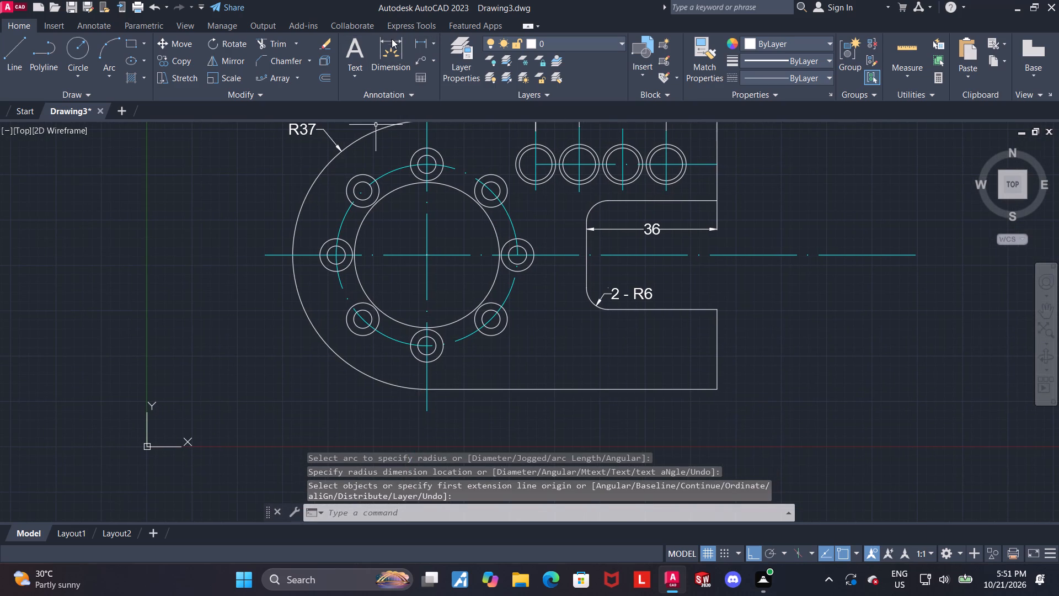
{"action": "left_click", "coordinate": [391, 42]}
{"action": "scroll", "coordinate": [281, 246], "scroll_direction": "up", "scroll_amount": 1}
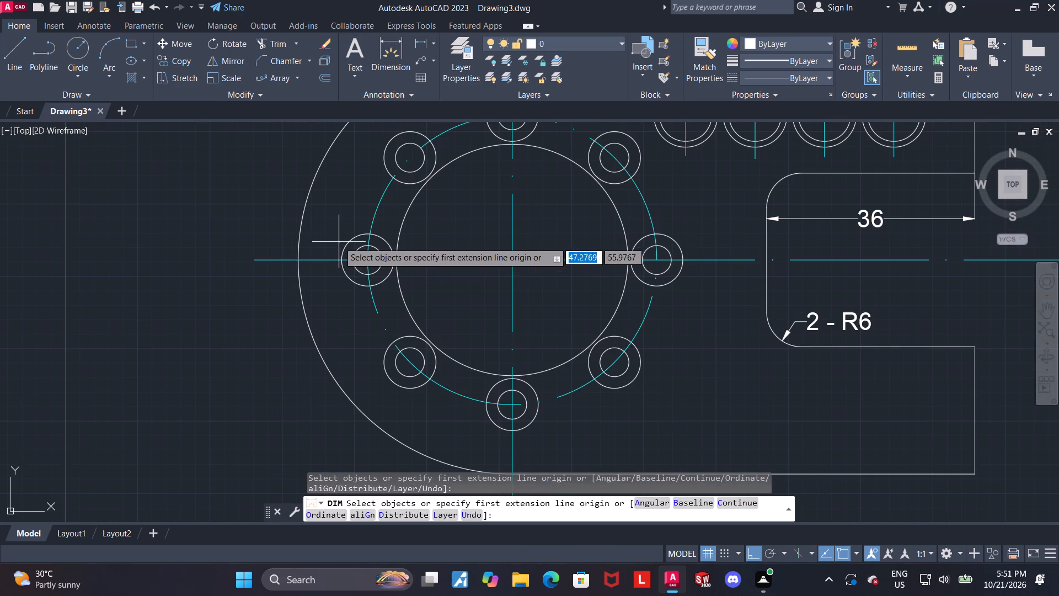
{"action": "left_click", "coordinate": [344, 242]}
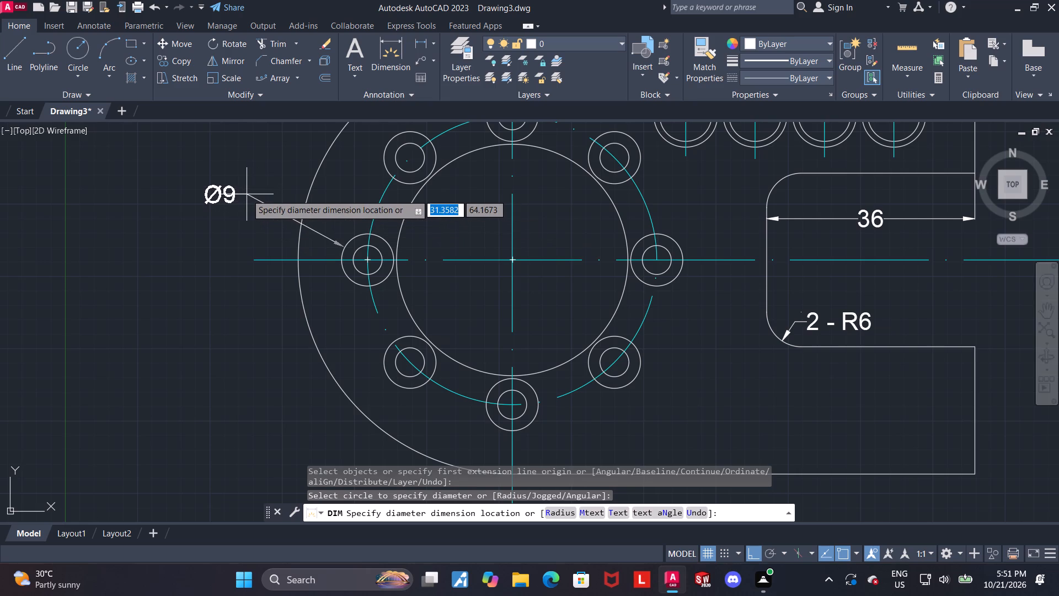
{"action": "left_click", "coordinate": [253, 175]}
{"action": "key", "text": "Escape"}
Add a diameter dimension to the inner circle of the leftmost ring hole, placed outside the profile below the horizontal centre line.
{"action": "left_click", "coordinate": [388, 57]}
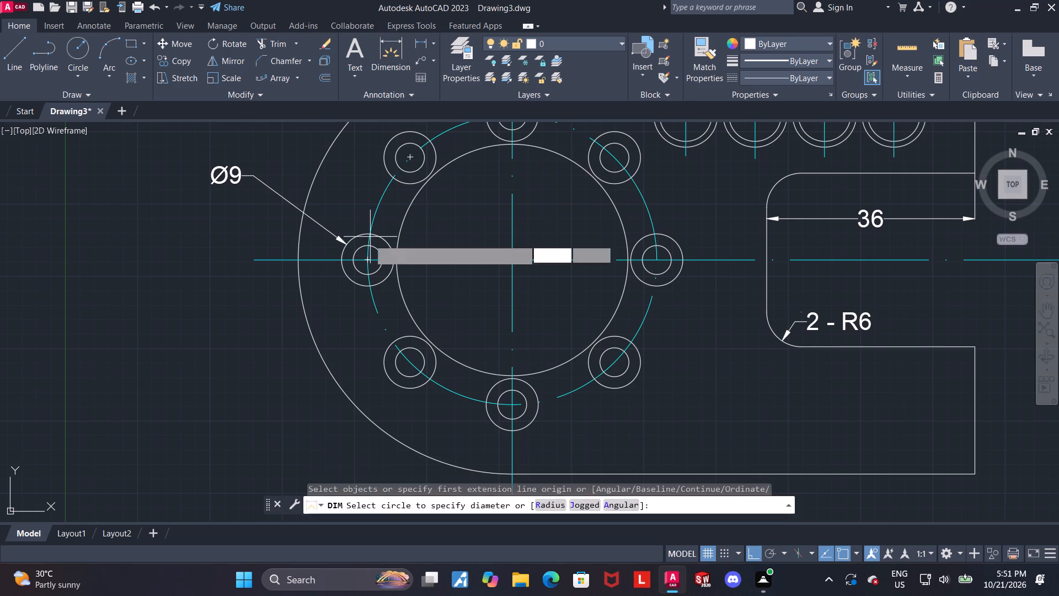
{"action": "scroll", "coordinate": [357, 262], "scroll_direction": "up", "scroll_amount": 2}
{"action": "left_click", "coordinate": [367, 280]}
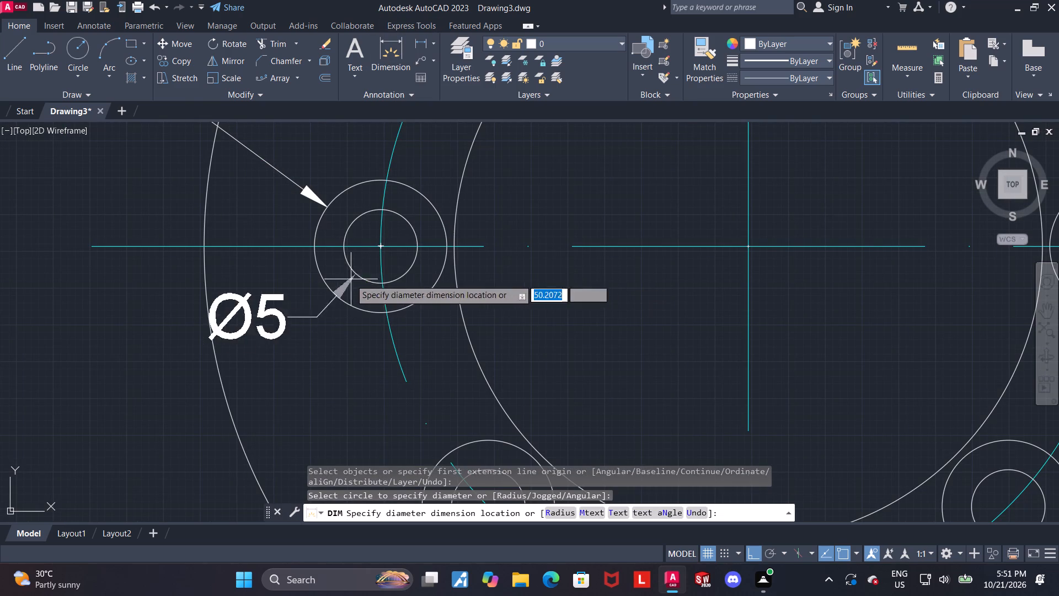
{"action": "left_click", "coordinate": [176, 342]}
{"action": "key", "text": "Escape"}
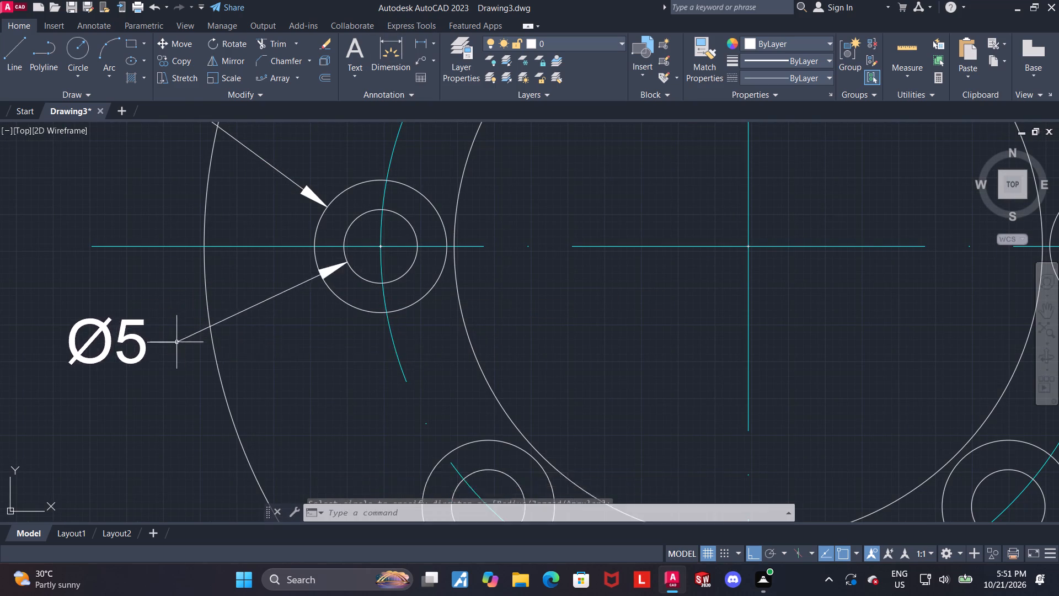
Add a diameter dimension to the ring holes' centre-line circle, placed outside the profile's lower-left arc.
{"action": "scroll", "coordinate": [189, 323], "scroll_direction": "down", "scroll_amount": 2}
{"action": "middle_click_drag", "start_coordinate": [271, 344], "coordinate": [266, 272]}
{"action": "middle_click_drag", "start_coordinate": [264, 292], "coordinate": [286, 217]}
{"action": "middle_click_drag", "start_coordinate": [280, 251], "coordinate": [265, 230]}
{"action": "left_click", "coordinate": [398, 51]}
{"action": "scroll", "coordinate": [352, 285], "scroll_direction": "up", "scroll_amount": 1}
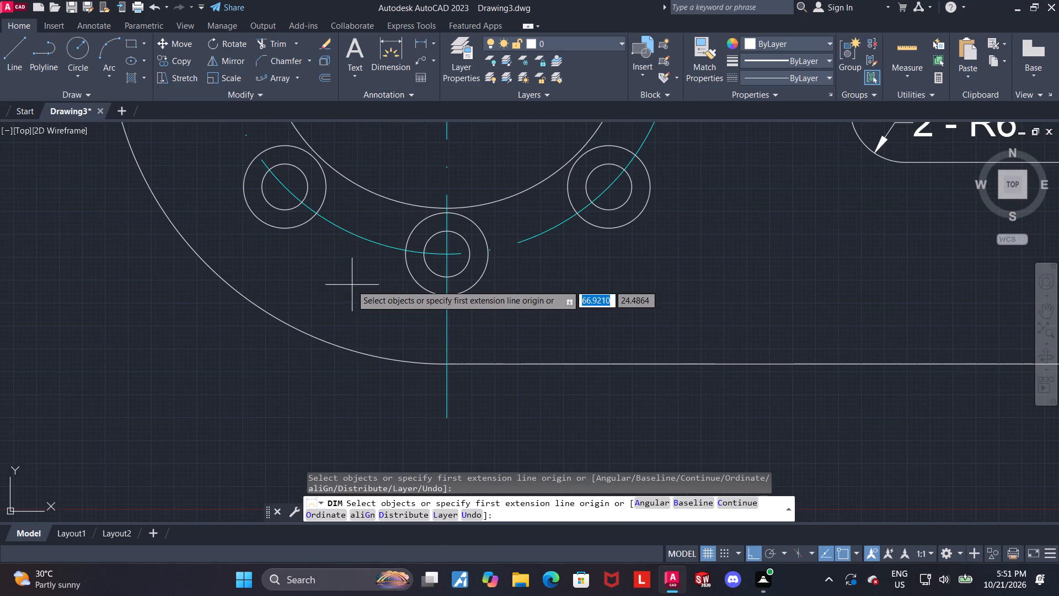
{"action": "left_click", "coordinate": [348, 234]}
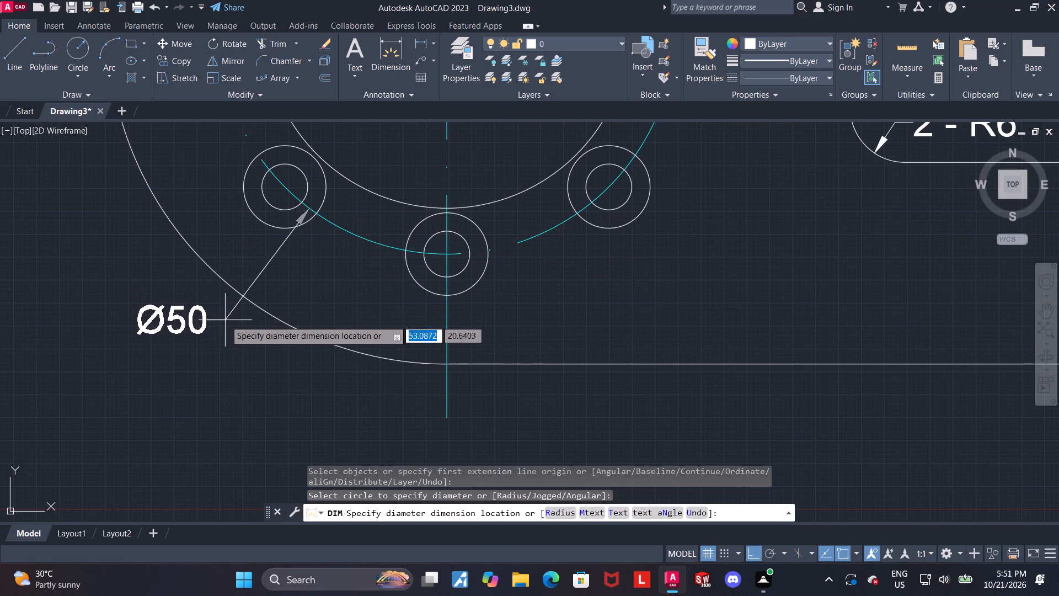
{"action": "left_click", "coordinate": [249, 363]}
{"action": "key", "text": "Escape"}
Add a diameter dimension to the large central hole, with the text placed inside the hole above its horizontal centre line.
{"action": "scroll", "coordinate": [240, 317], "scroll_direction": "down", "scroll_amount": 2}
{"action": "middle_click_drag", "start_coordinate": [253, 281], "coordinate": [239, 346]}
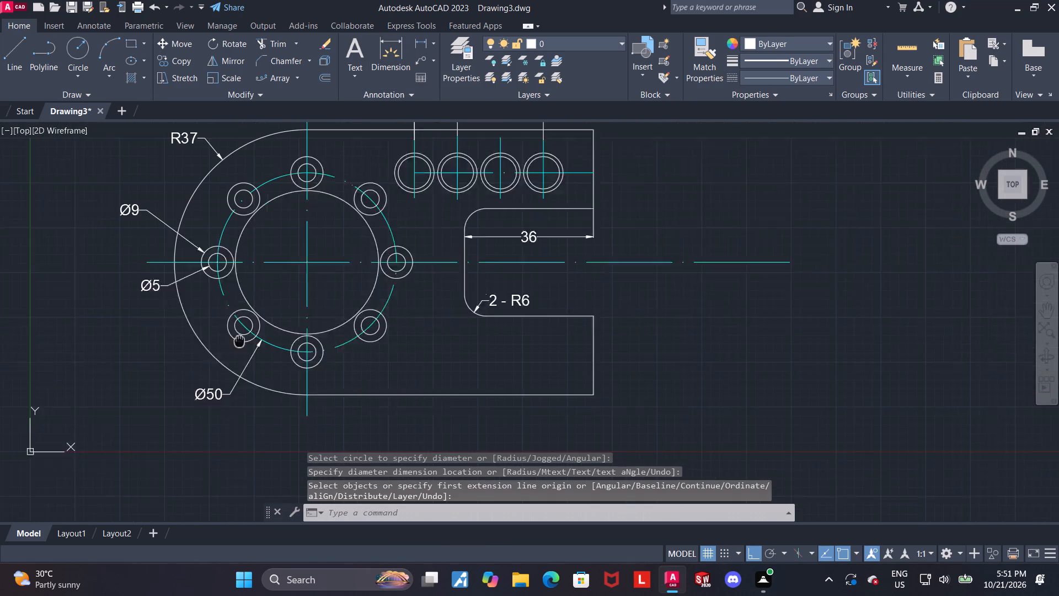
{"action": "middle_click_drag", "start_coordinate": [239, 346], "coordinate": [237, 357]}
{"action": "left_click", "coordinate": [387, 51]}
{"action": "scroll", "coordinate": [317, 184], "scroll_direction": "up", "scroll_amount": 1}
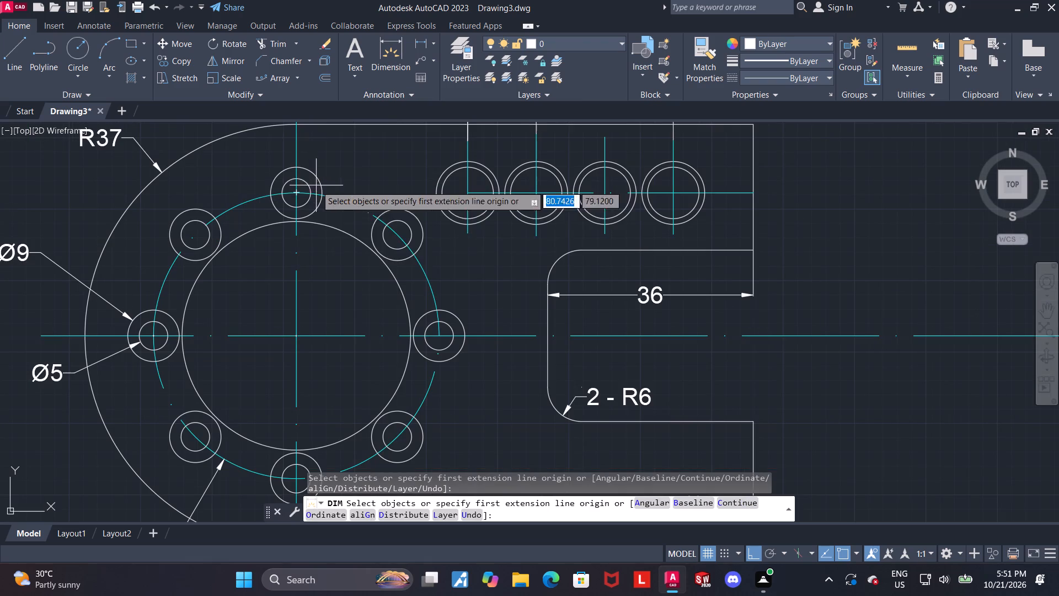
{"action": "left_click", "coordinate": [338, 231]}
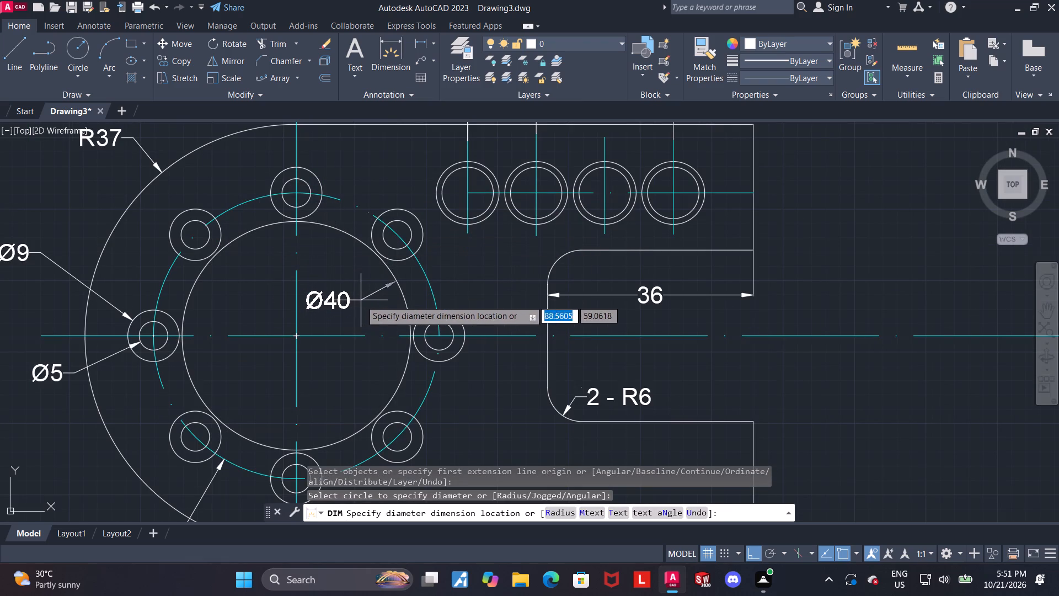
{"action": "left_click", "coordinate": [362, 300]}
{"action": "key", "text": "Escape"}
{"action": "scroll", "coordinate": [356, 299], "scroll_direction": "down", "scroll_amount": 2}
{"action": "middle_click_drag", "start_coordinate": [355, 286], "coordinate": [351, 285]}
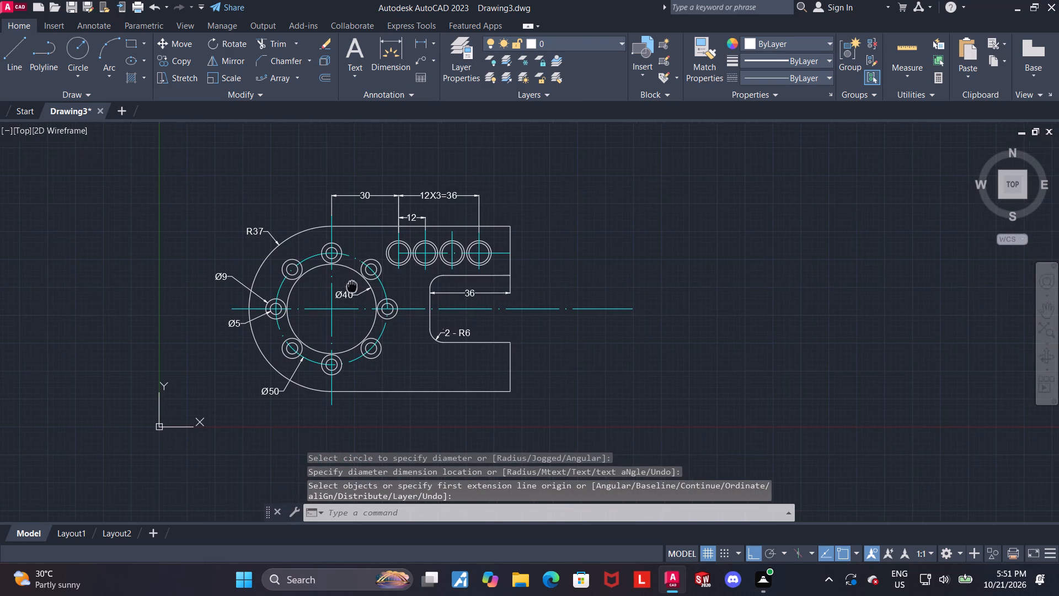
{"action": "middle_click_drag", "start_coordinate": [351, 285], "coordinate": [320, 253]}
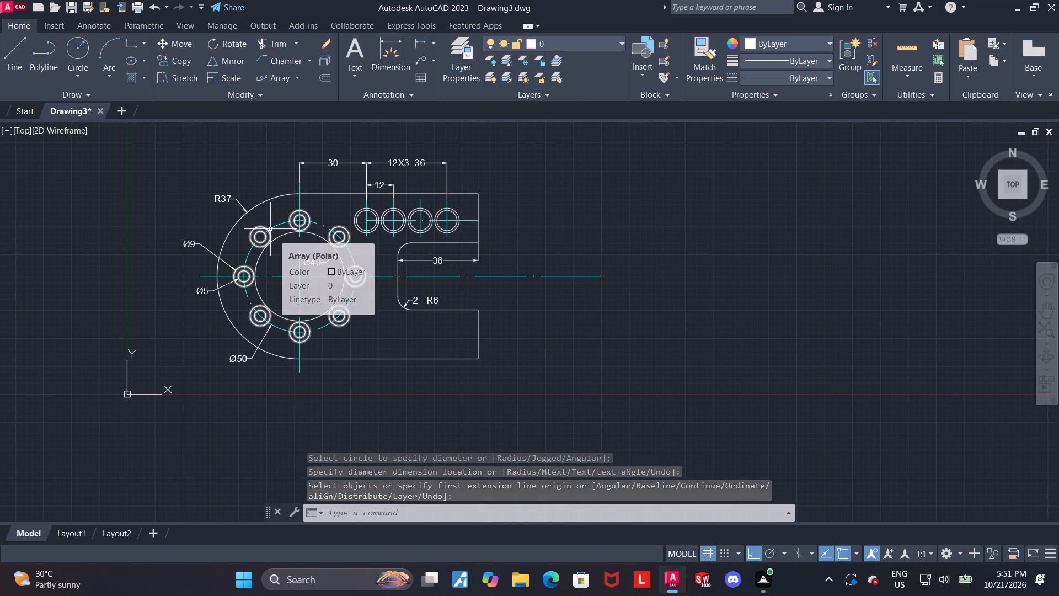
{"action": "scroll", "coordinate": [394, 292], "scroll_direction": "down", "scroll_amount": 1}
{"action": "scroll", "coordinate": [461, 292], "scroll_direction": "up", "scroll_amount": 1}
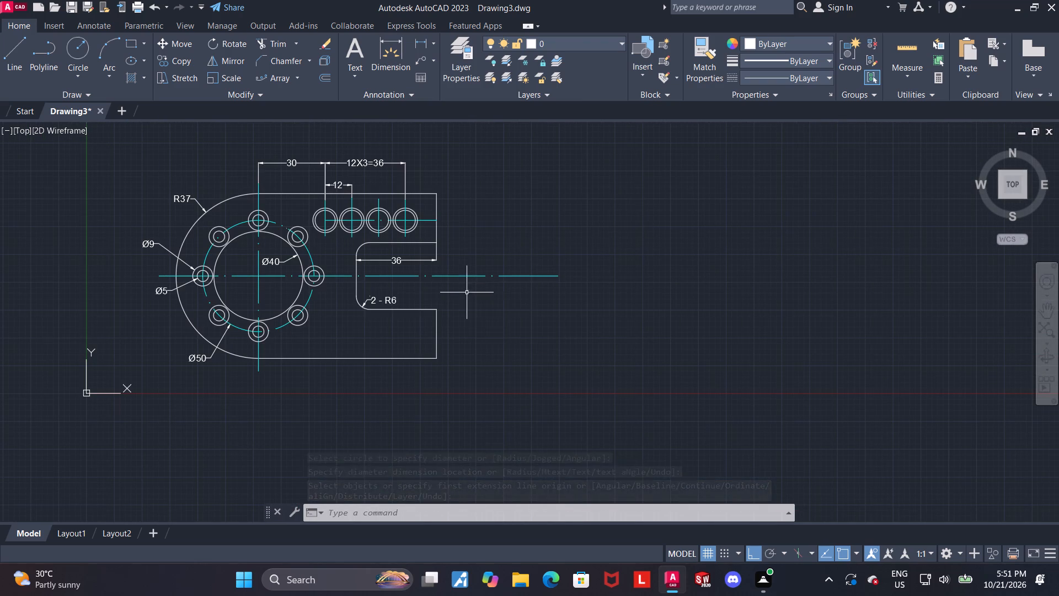
Add a horizontal dimension from the vertical centre line's lower end to the profile's right edge, placed below the profile.
{"action": "key", "text": "Escape"}
{"action": "middle_click_drag", "start_coordinate": [499, 317], "coordinate": [509, 269]}
{"action": "scroll", "coordinate": [502, 281], "scroll_direction": "up", "scroll_amount": 1}
{"action": "middle_click_drag", "start_coordinate": [498, 279], "coordinate": [522, 295]}
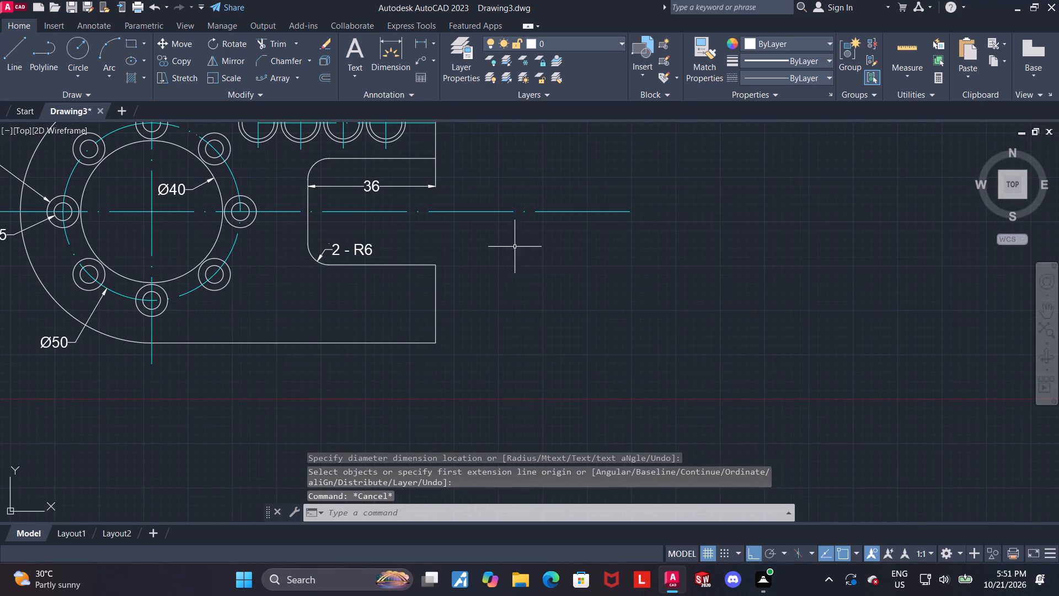
{"action": "left_click", "coordinate": [386, 42]}
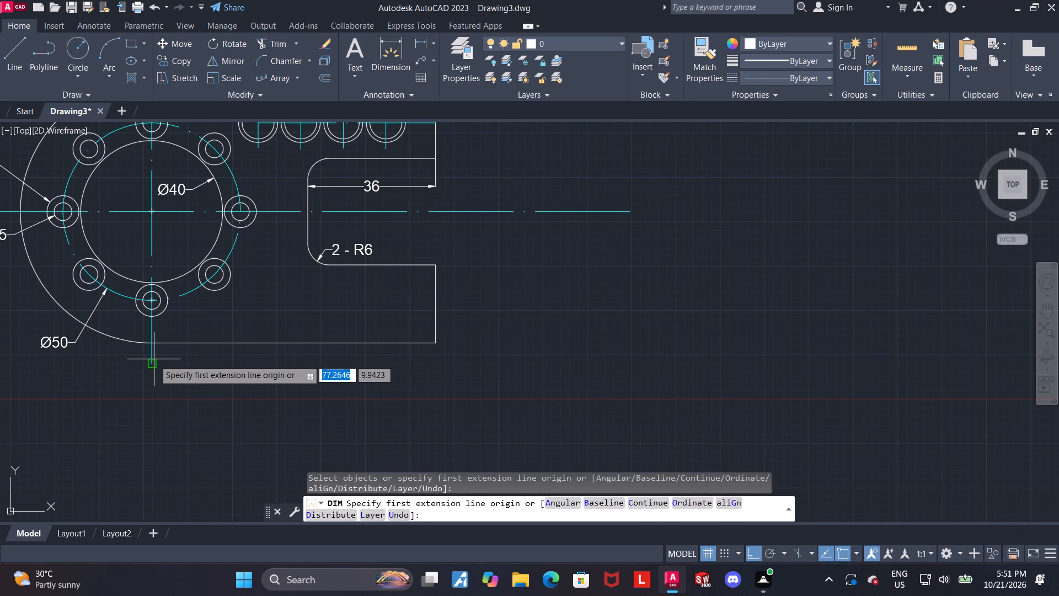
{"action": "left_click", "coordinate": [150, 363]}
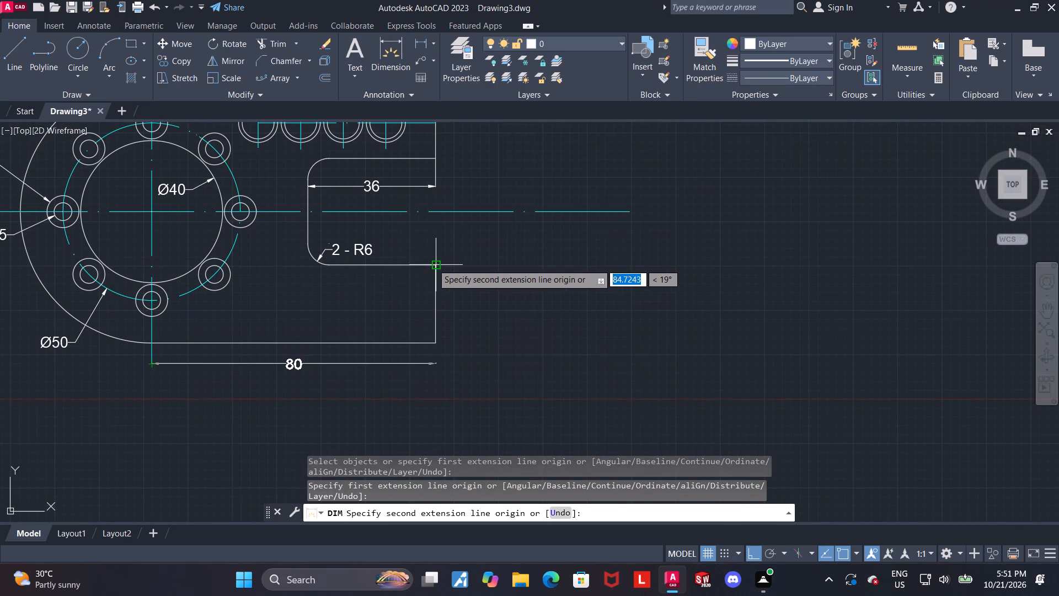
{"action": "left_click", "coordinate": [432, 264]}
{"action": "left_click", "coordinate": [356, 379]}
{"action": "key", "text": "Escape"}
Move the entire drawing with its dimensions up and to the right with Ortho off, using the large hole's centre as base point.
{"action": "scroll", "coordinate": [430, 318], "scroll_direction": "down", "scroll_amount": 3}
{"action": "middle_click_drag", "start_coordinate": [477, 310], "coordinate": [482, 327]}
{"action": "scroll", "coordinate": [482, 326], "scroll_direction": "up", "scroll_amount": 1}
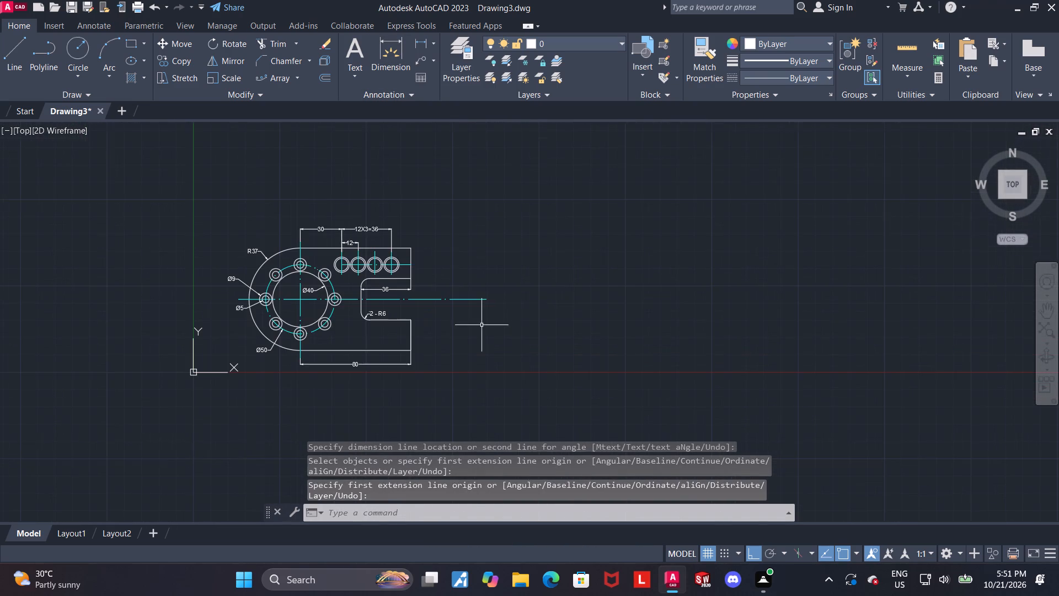
{"action": "left_click", "coordinate": [576, 148]}
{"action": "left_click", "coordinate": [236, 383]}
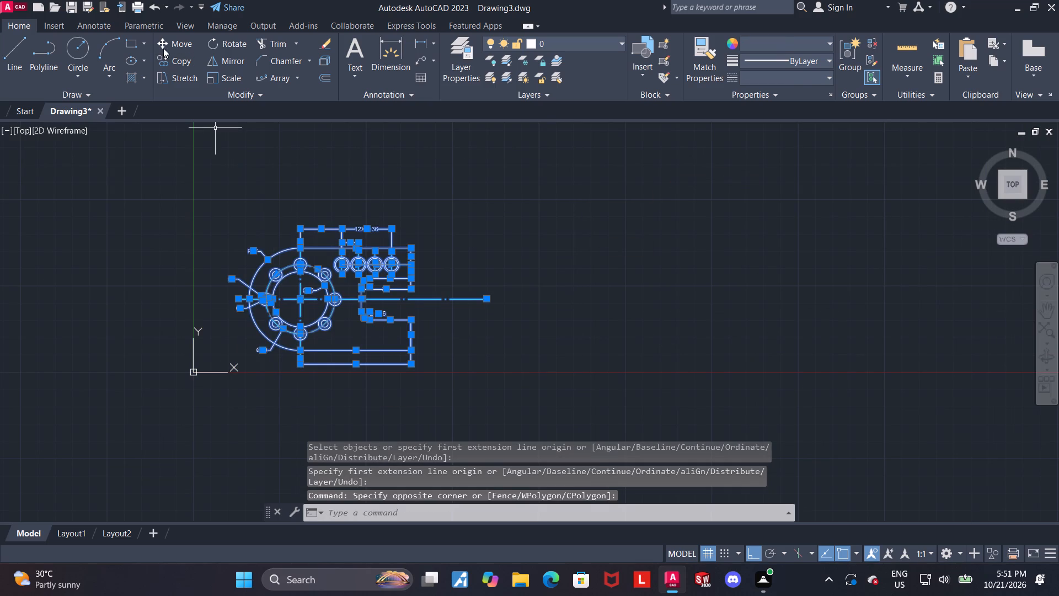
{"action": "left_click", "coordinate": [163, 43]}
{"action": "left_click", "coordinate": [299, 299]}
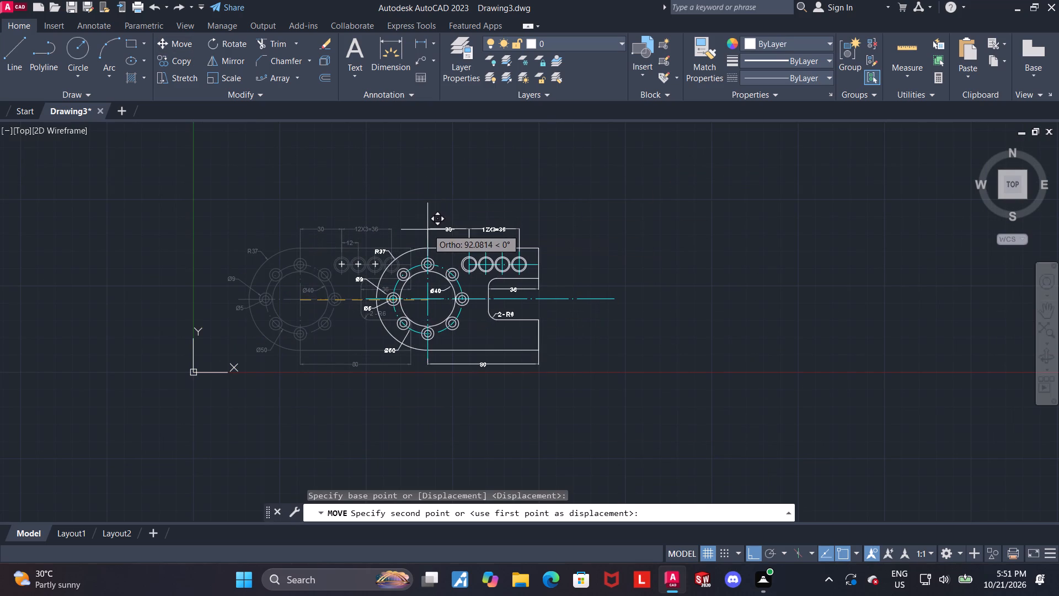
{"action": "key", "text": "F8"}
{"action": "left_click", "coordinate": [462, 175]}
{"action": "middle_click_drag", "start_coordinate": [605, 262], "coordinate": [577, 331]}
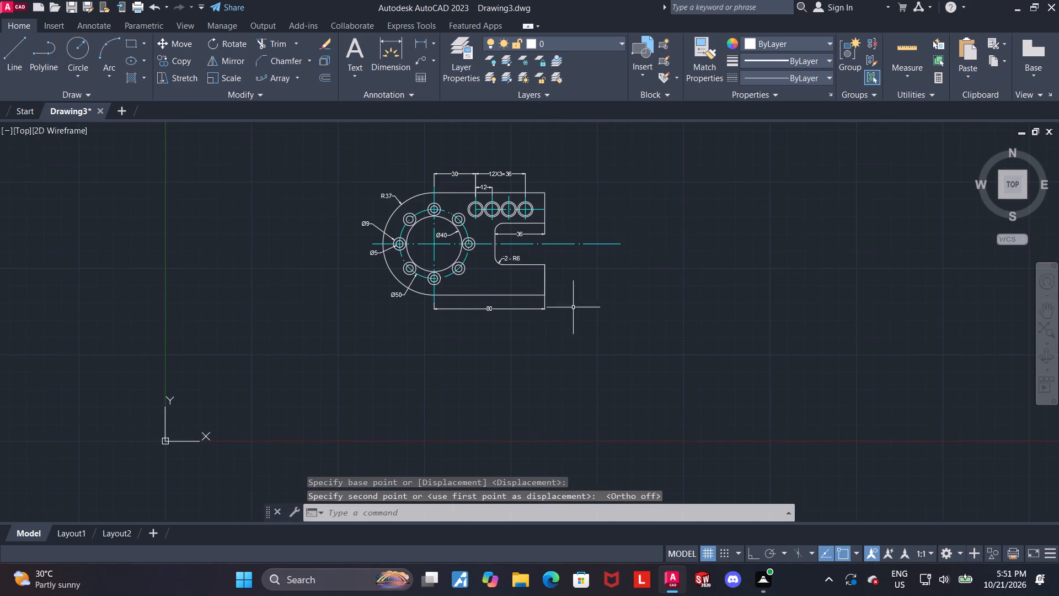
{"action": "key", "text": "Escape"}
Trim the part of the horizontal centre line that extends beyond the slot's inner edge.
{"action": "scroll", "coordinate": [601, 228], "scroll_direction": "up", "scroll_amount": 1}
{"action": "left_click", "coordinate": [267, 37]}
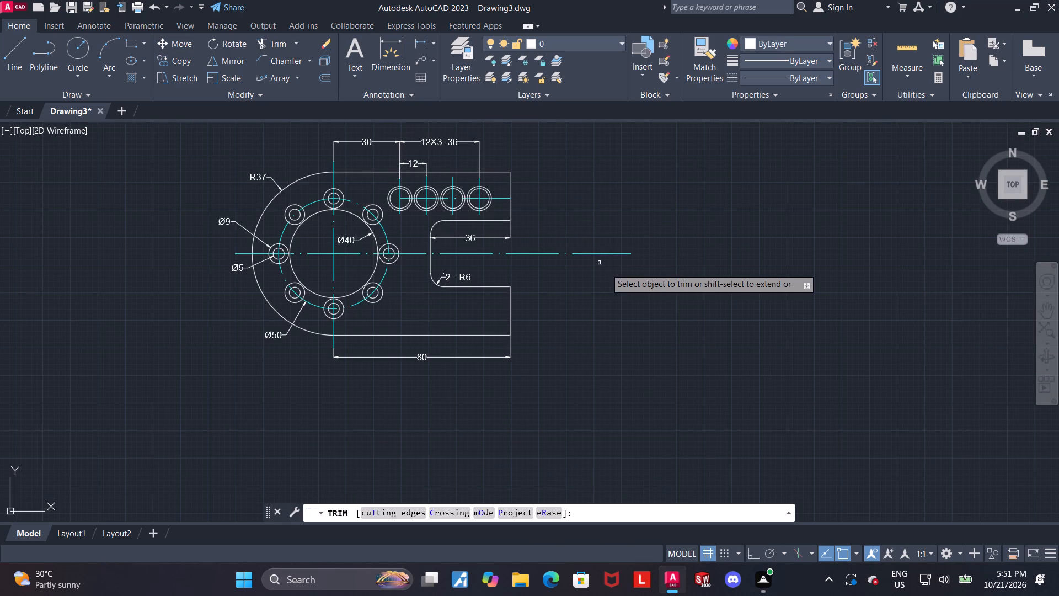
{"action": "left_click_drag", "start_coordinate": [596, 273], "coordinate": [590, 217]}
{"action": "key", "text": "Escape"}
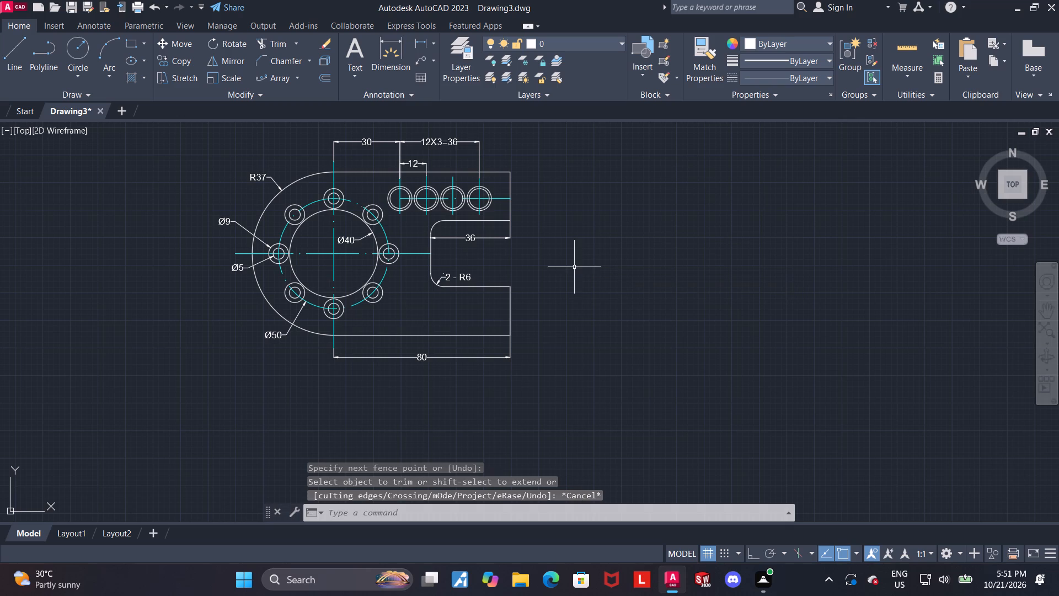
Add a vertical dimension across the slot opening between its two corners, placed outside the profile's right edge.
{"action": "scroll", "coordinate": [574, 267], "scroll_direction": "up", "scroll_amount": 1}
{"action": "middle_click_drag", "start_coordinate": [541, 262], "coordinate": [520, 296]}
{"action": "left_click", "coordinate": [387, 53]}
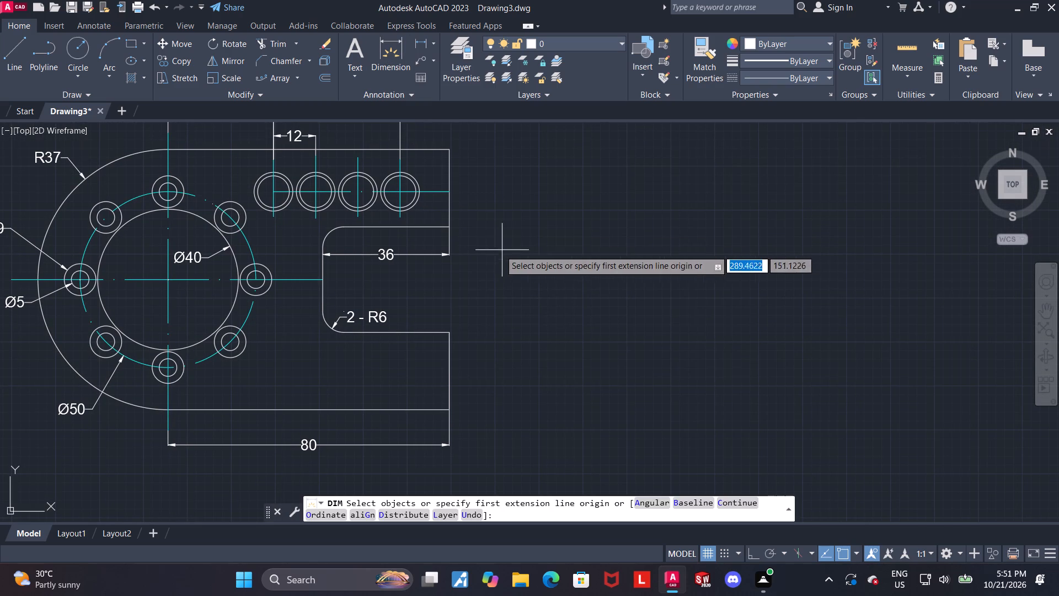
{"action": "left_click", "coordinate": [446, 226]}
{"action": "left_click", "coordinate": [449, 331]}
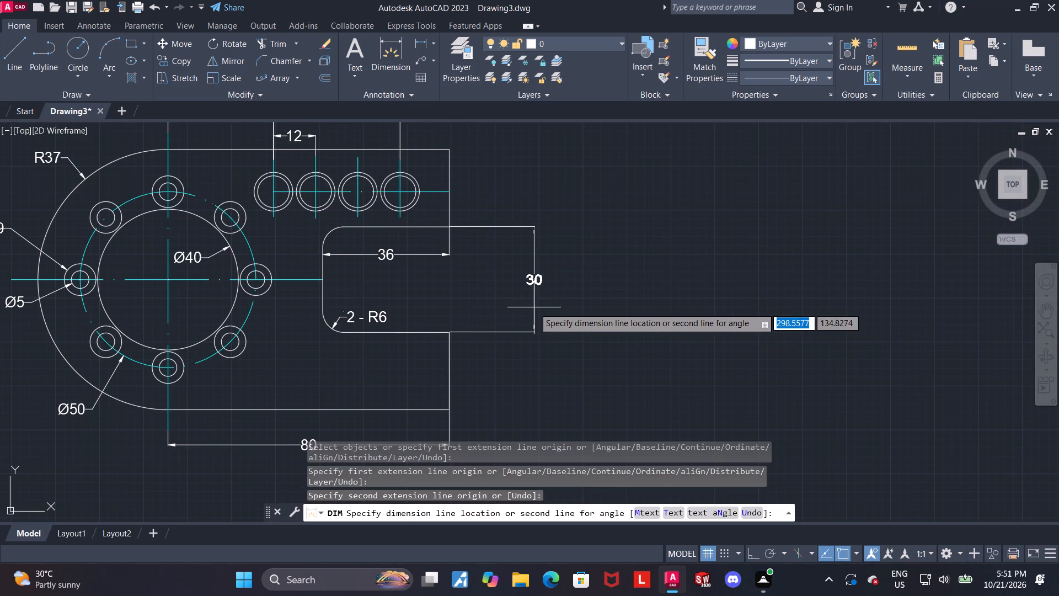
{"action": "left_click", "coordinate": [518, 306]}
{"action": "key", "text": "Escape"}
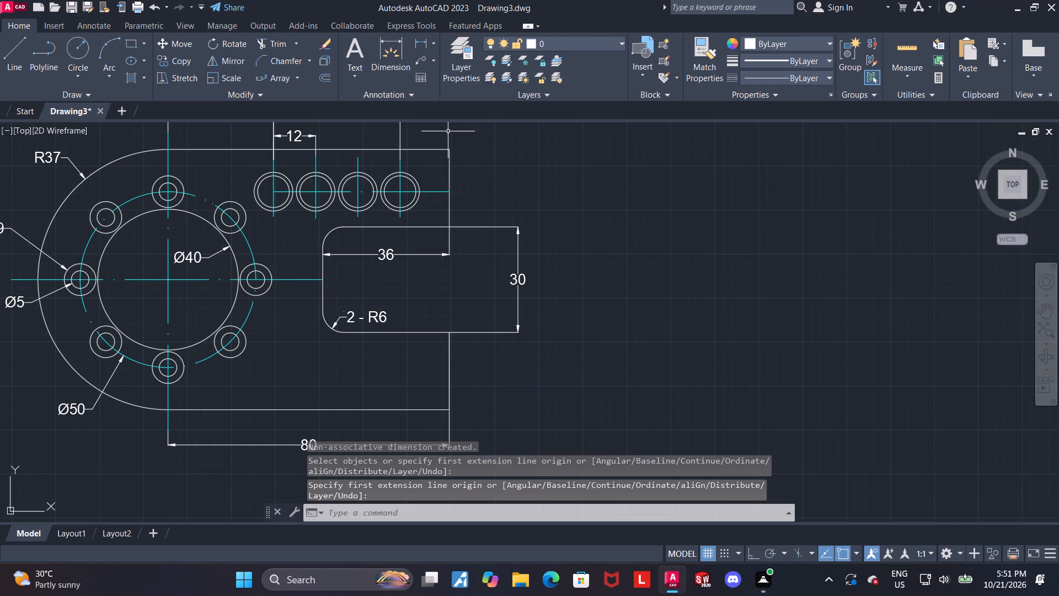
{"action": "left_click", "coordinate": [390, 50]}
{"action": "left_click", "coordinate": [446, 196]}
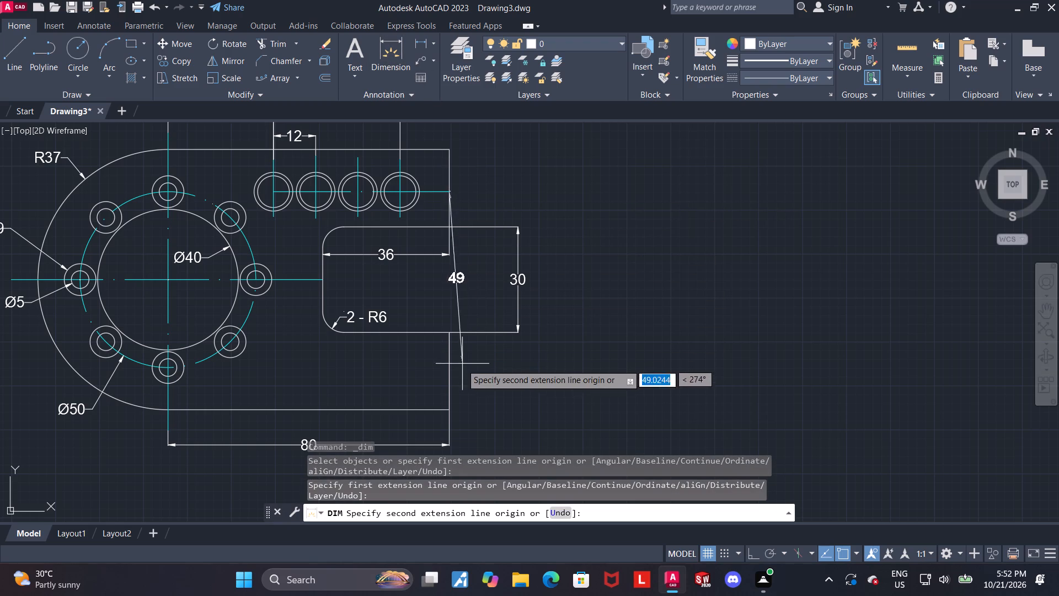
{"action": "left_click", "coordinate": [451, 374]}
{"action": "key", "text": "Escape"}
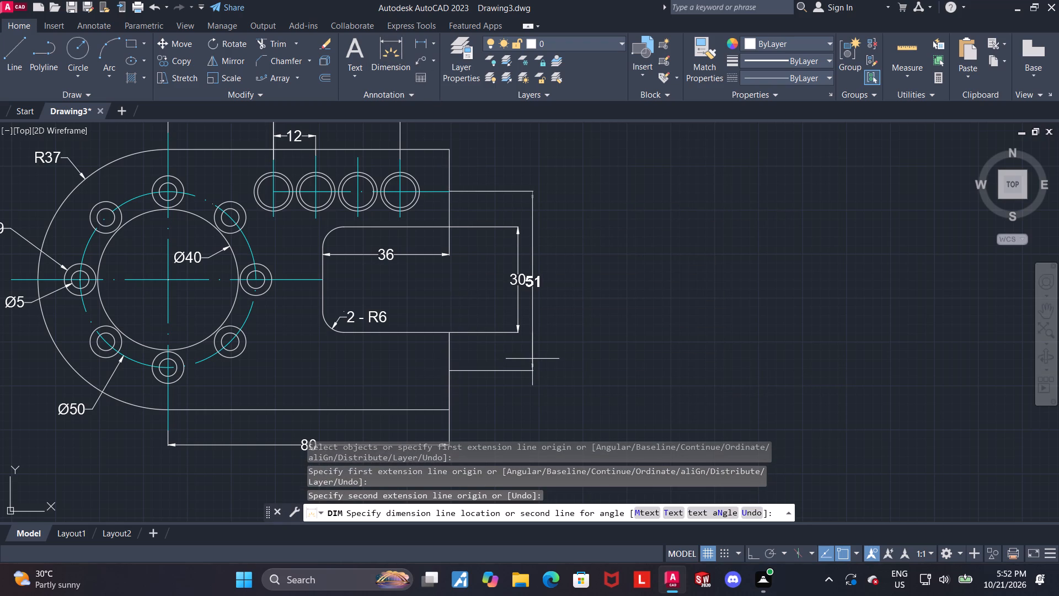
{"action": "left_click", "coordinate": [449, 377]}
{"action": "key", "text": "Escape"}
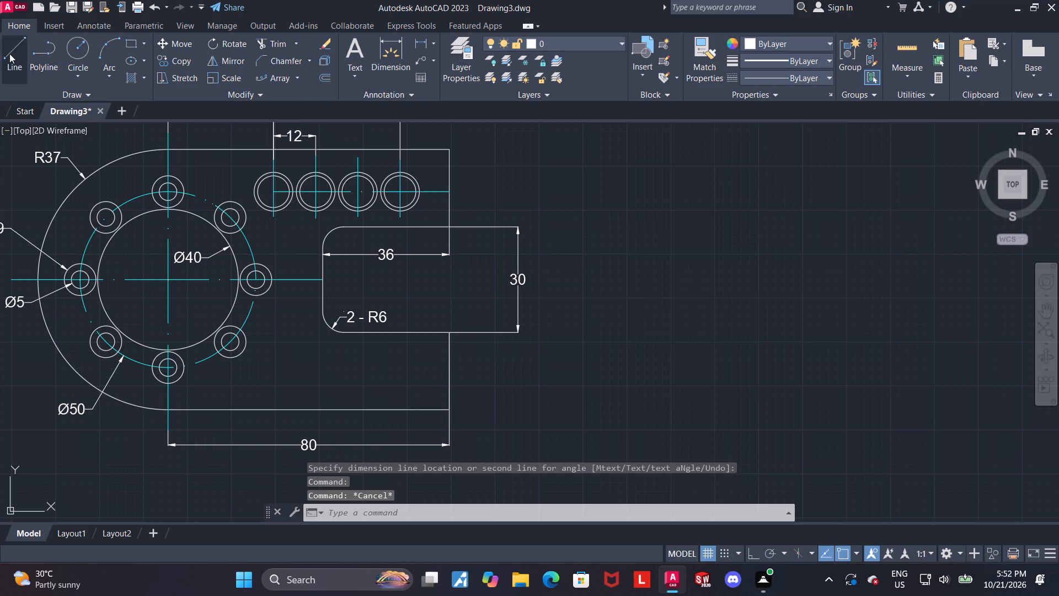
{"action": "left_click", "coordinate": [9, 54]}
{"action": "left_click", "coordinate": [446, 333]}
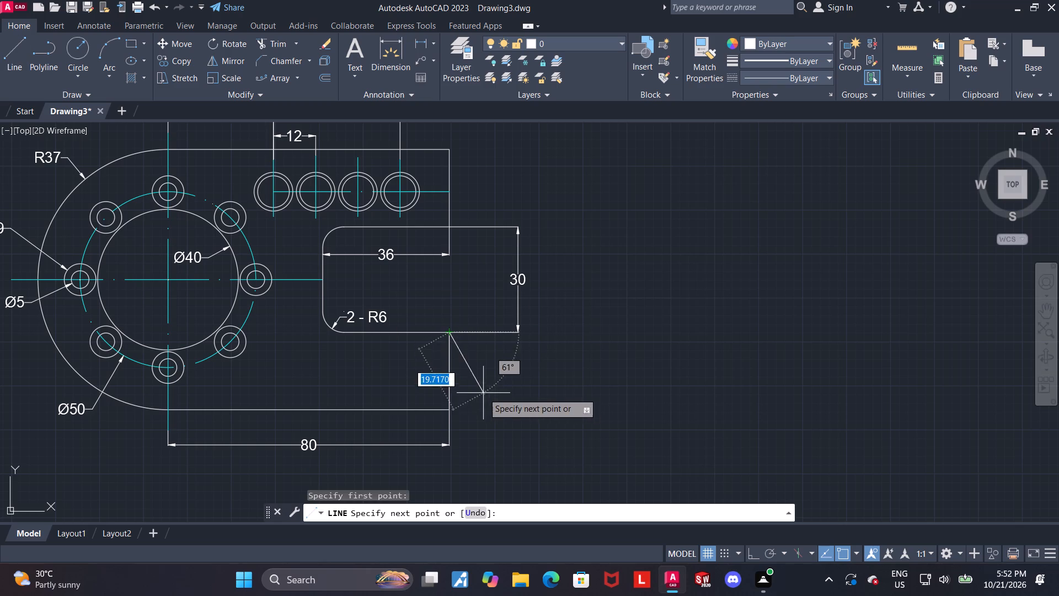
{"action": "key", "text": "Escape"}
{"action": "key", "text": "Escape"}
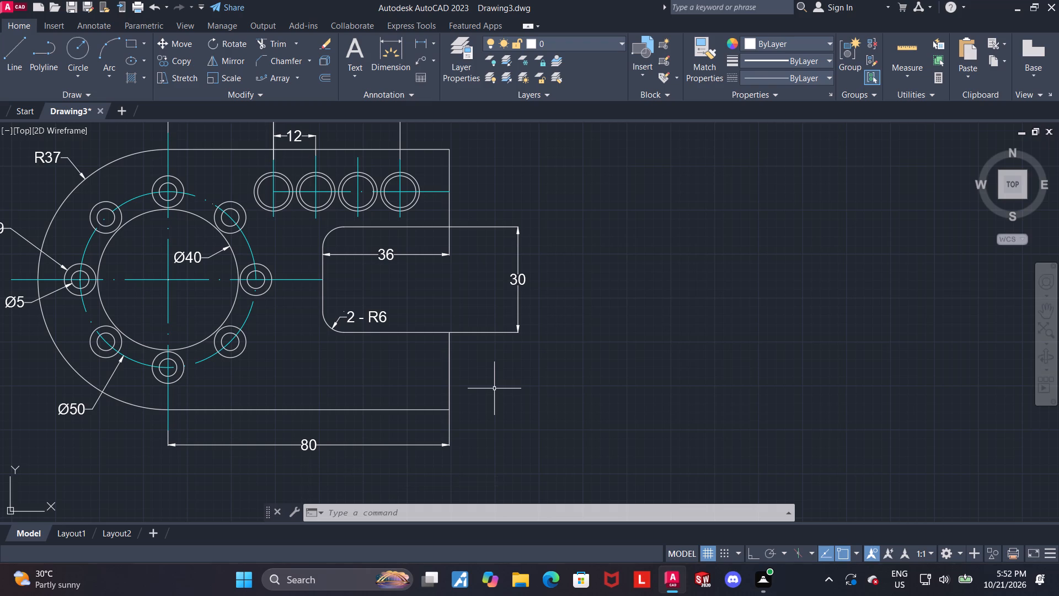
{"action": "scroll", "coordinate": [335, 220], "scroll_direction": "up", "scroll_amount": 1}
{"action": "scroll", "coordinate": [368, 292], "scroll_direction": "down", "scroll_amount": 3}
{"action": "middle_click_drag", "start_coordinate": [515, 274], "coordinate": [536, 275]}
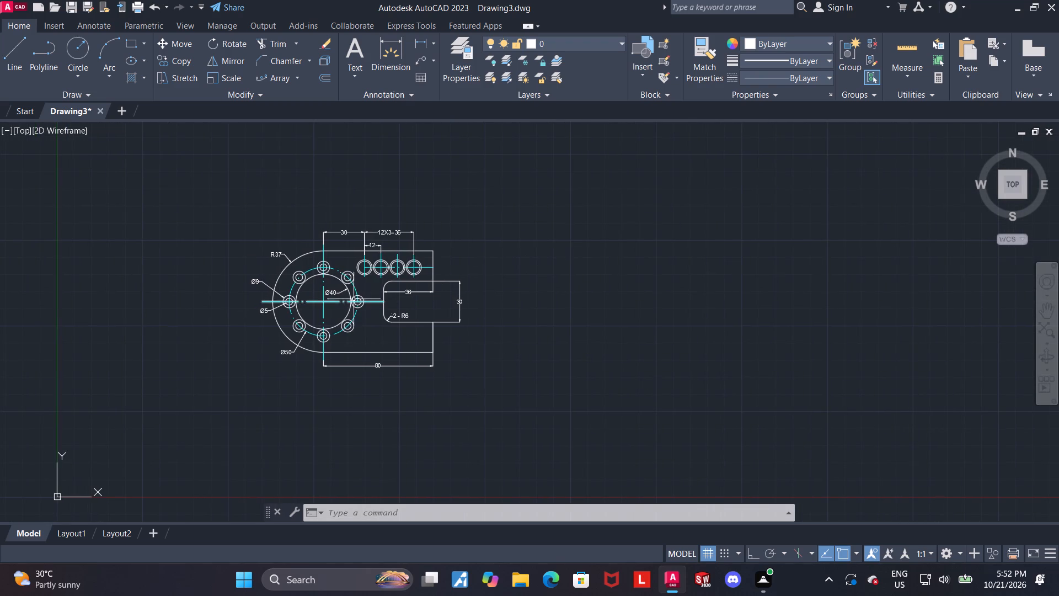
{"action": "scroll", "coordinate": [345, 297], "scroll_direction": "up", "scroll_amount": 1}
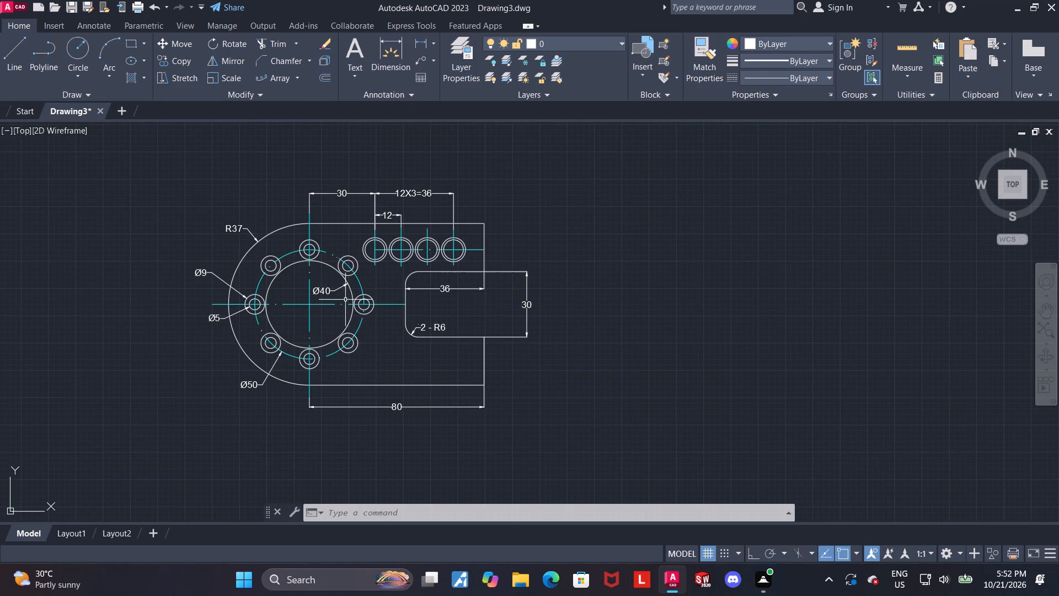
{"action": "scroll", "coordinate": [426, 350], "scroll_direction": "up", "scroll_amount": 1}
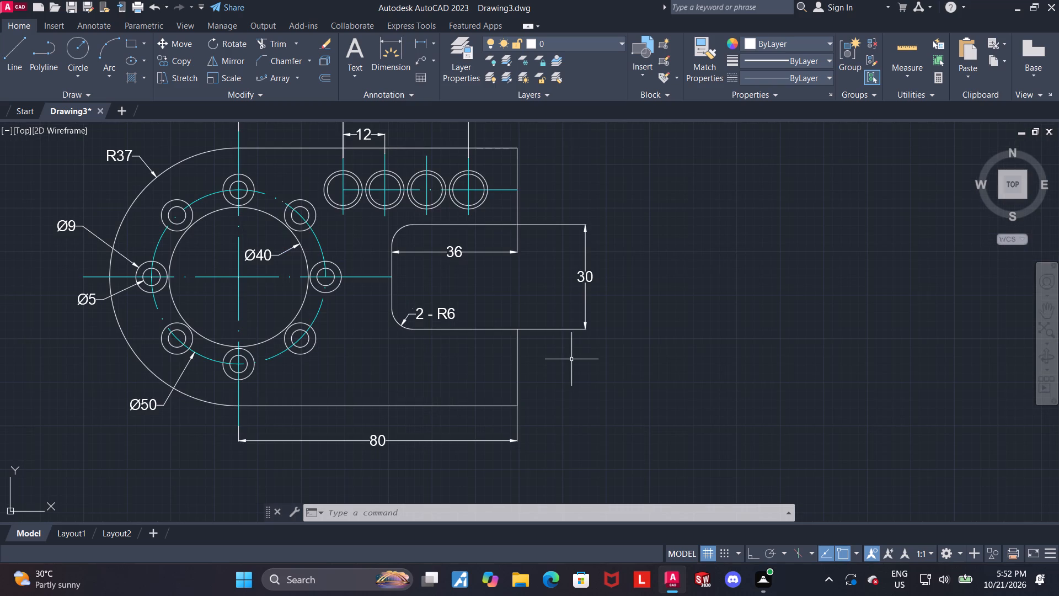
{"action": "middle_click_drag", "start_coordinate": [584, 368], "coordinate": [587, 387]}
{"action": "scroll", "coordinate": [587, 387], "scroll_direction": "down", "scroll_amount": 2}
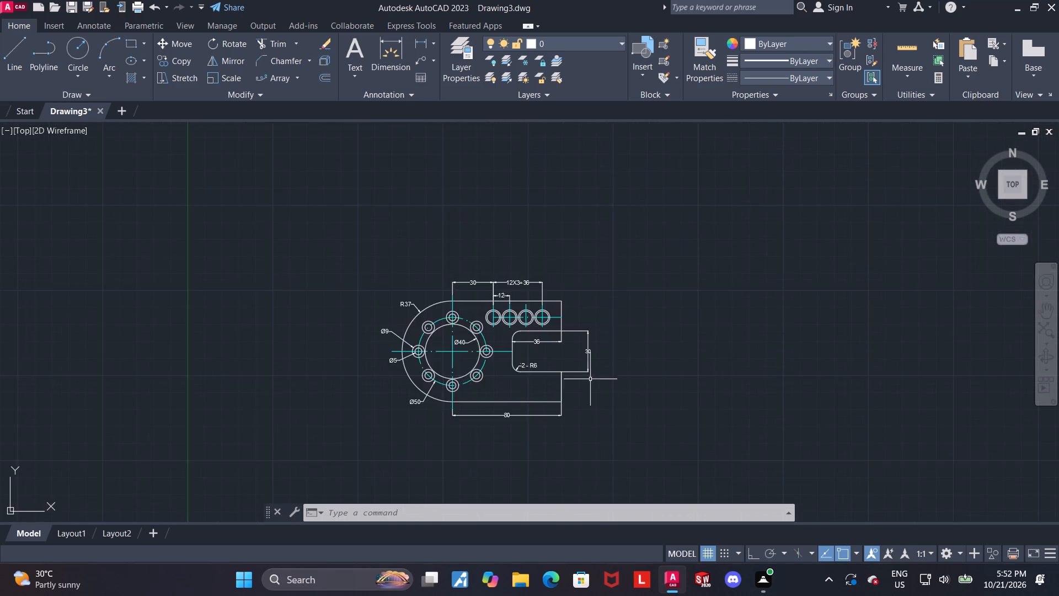
Mirror the upper row of four circle pairs and its centre lines about the horizontal centre line, keeping the source objects.
{"action": "scroll", "coordinate": [591, 375], "scroll_direction": "up", "scroll_amount": 2}
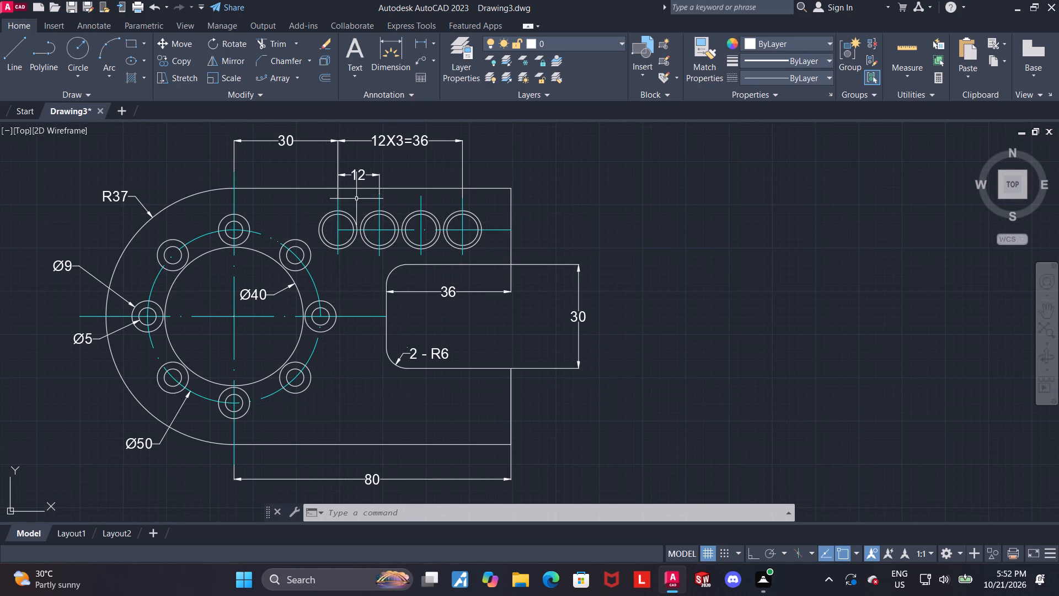
{"action": "scroll", "coordinate": [356, 199], "scroll_direction": "up", "scroll_amount": 1}
{"action": "key", "text": "Escape"}
{"action": "key", "text": "Escape"}
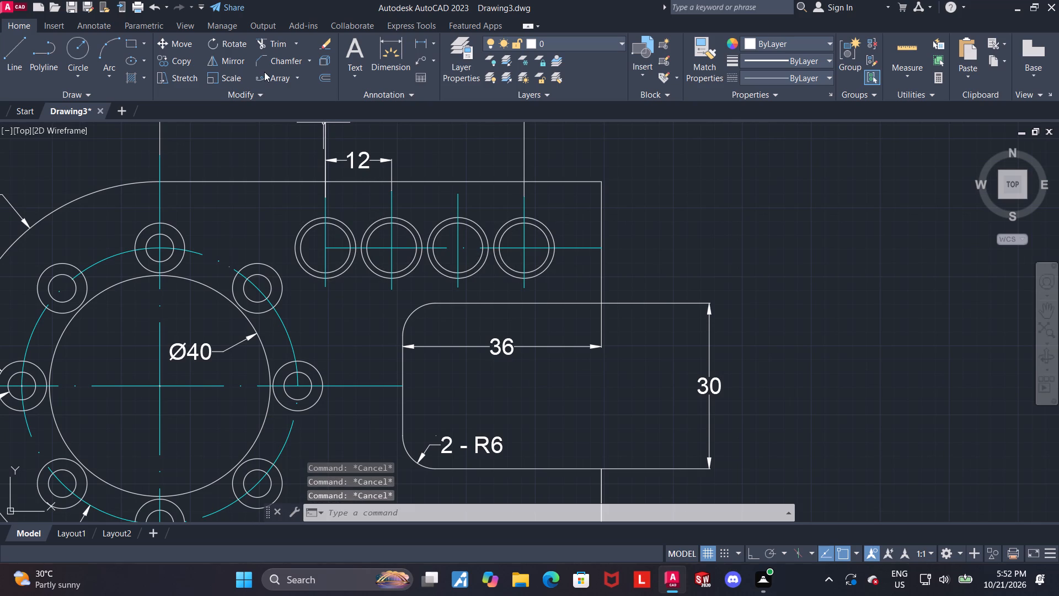
{"action": "left_click", "coordinate": [229, 55]}
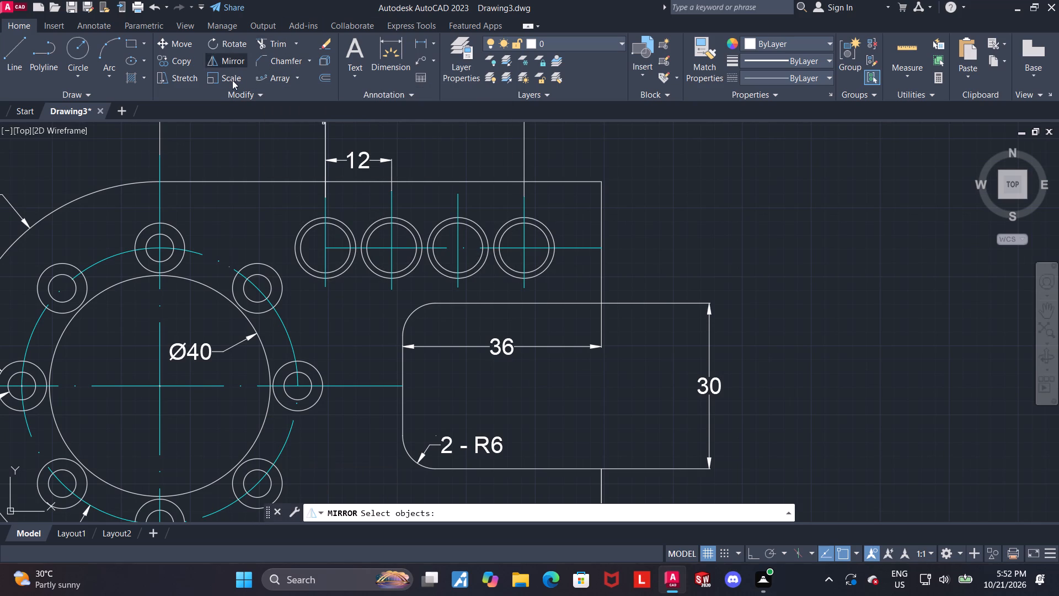
{"action": "left_click", "coordinate": [306, 223]}
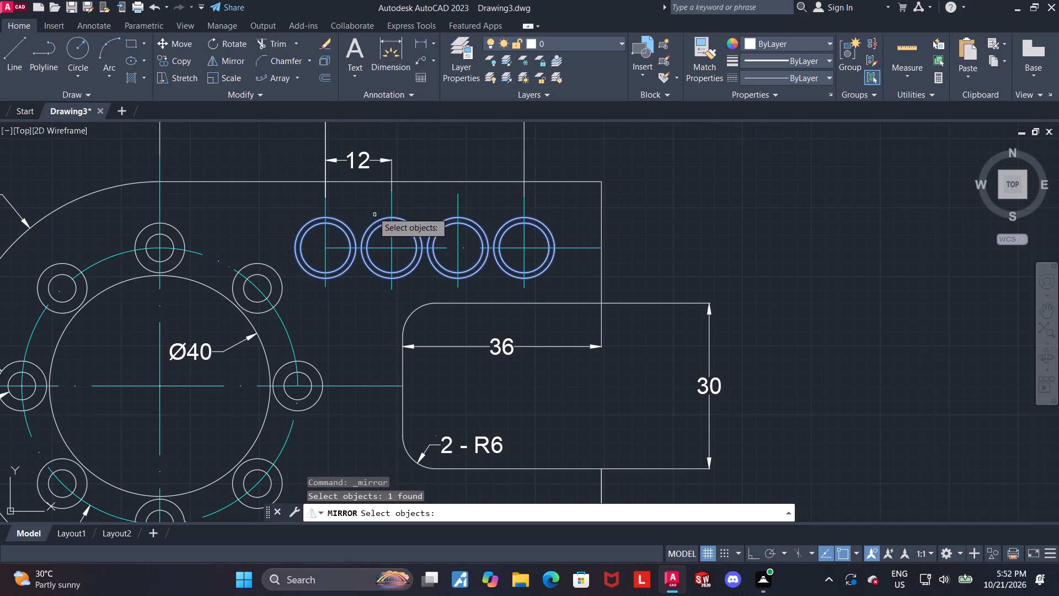
{"action": "left_click", "coordinate": [328, 206]}
{"action": "left_click", "coordinate": [324, 207]}
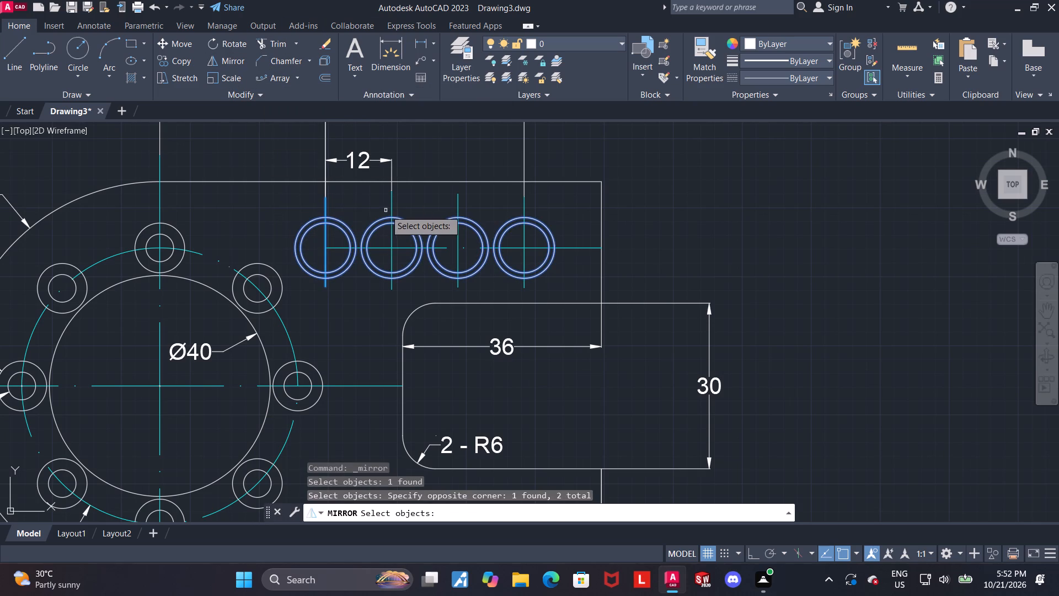
{"action": "left_click", "coordinate": [391, 208]}
{"action": "left_click", "coordinate": [458, 207]}
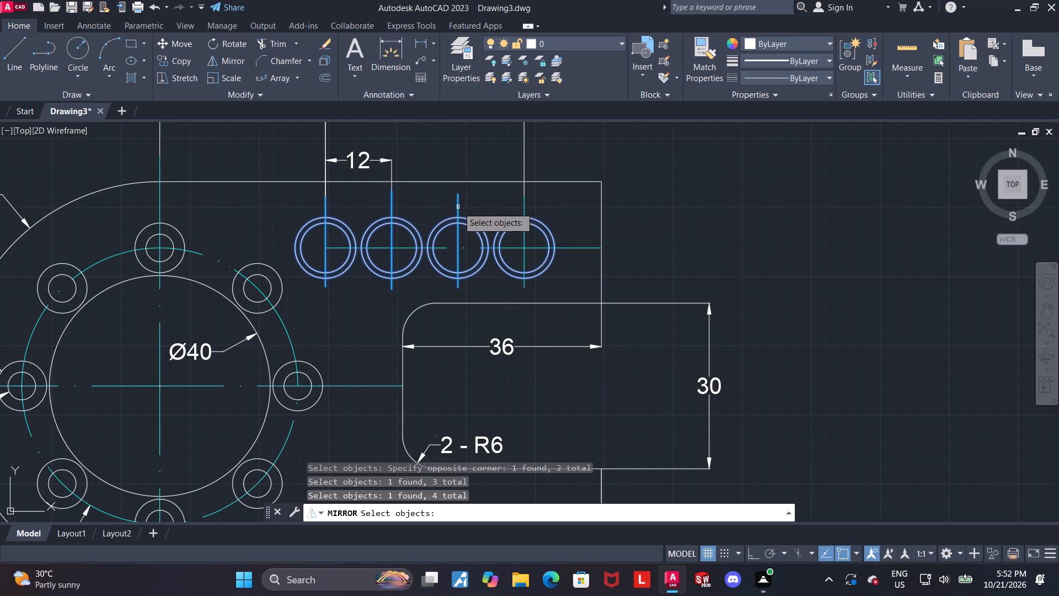
{"action": "left_click", "coordinate": [524, 206]}
{"action": "left_click", "coordinate": [571, 247]}
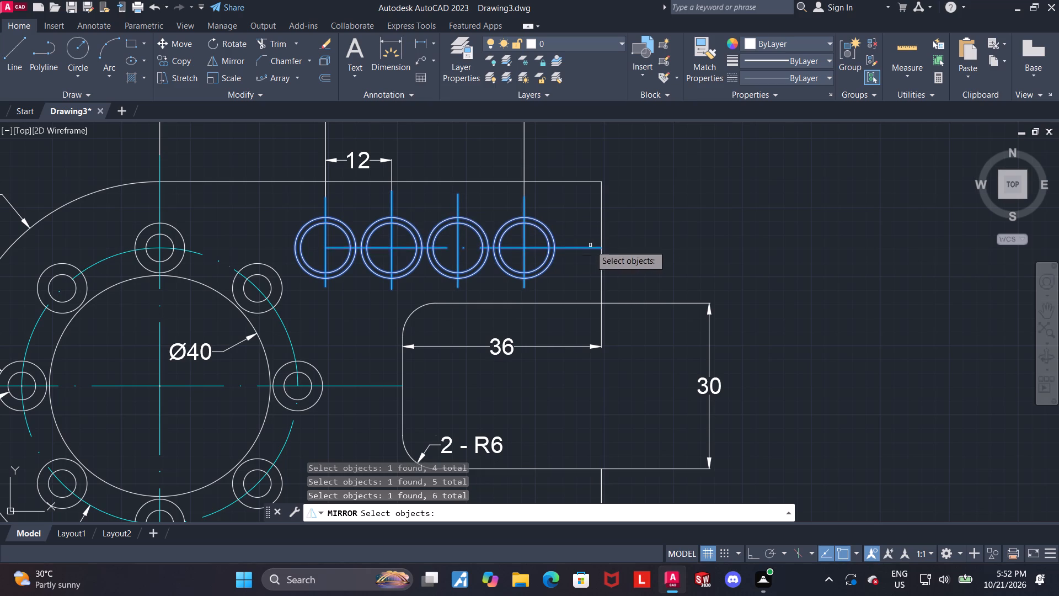
{"action": "scroll", "coordinate": [606, 244], "scroll_direction": "down", "scroll_amount": 1}
{"action": "scroll", "coordinate": [550, 348], "scroll_direction": "down", "scroll_amount": 2}
{"action": "scroll", "coordinate": [518, 402], "scroll_direction": "up", "scroll_amount": 2}
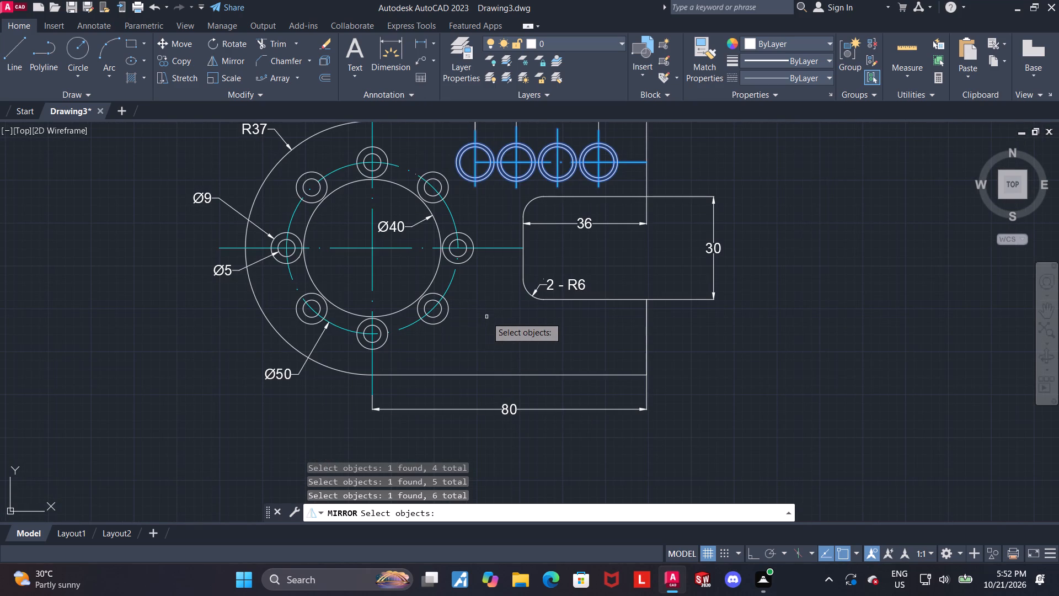
{"action": "key", "text": "Return"}
{"action": "scroll", "coordinate": [372, 248], "scroll_direction": "up", "scroll_amount": 1}
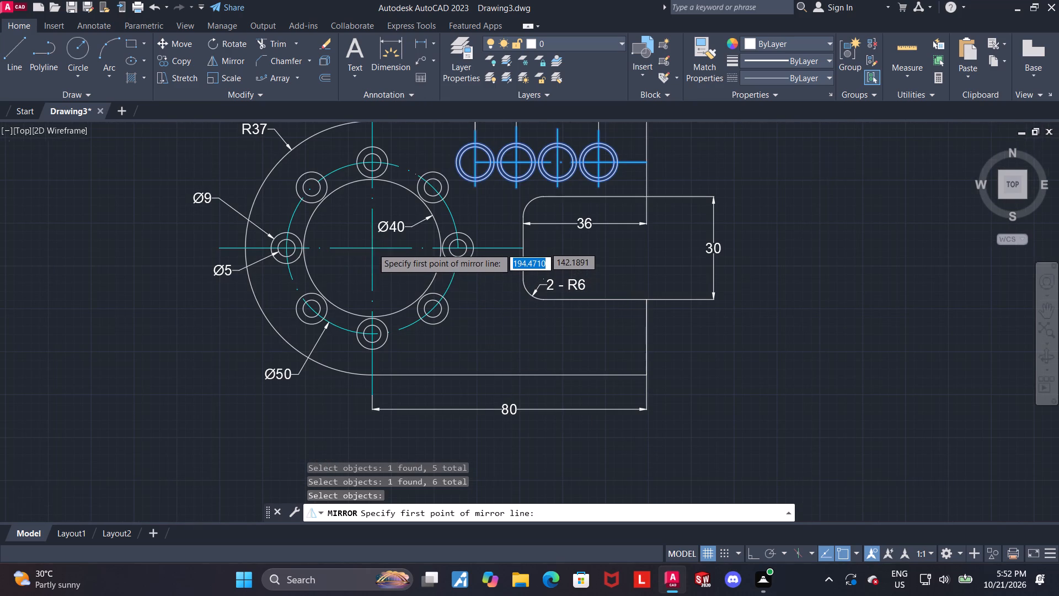
{"action": "scroll", "coordinate": [372, 248], "scroll_direction": "up", "scroll_amount": 7}
{"action": "scroll", "coordinate": [363, 196], "scroll_direction": "up", "scroll_amount": 3}
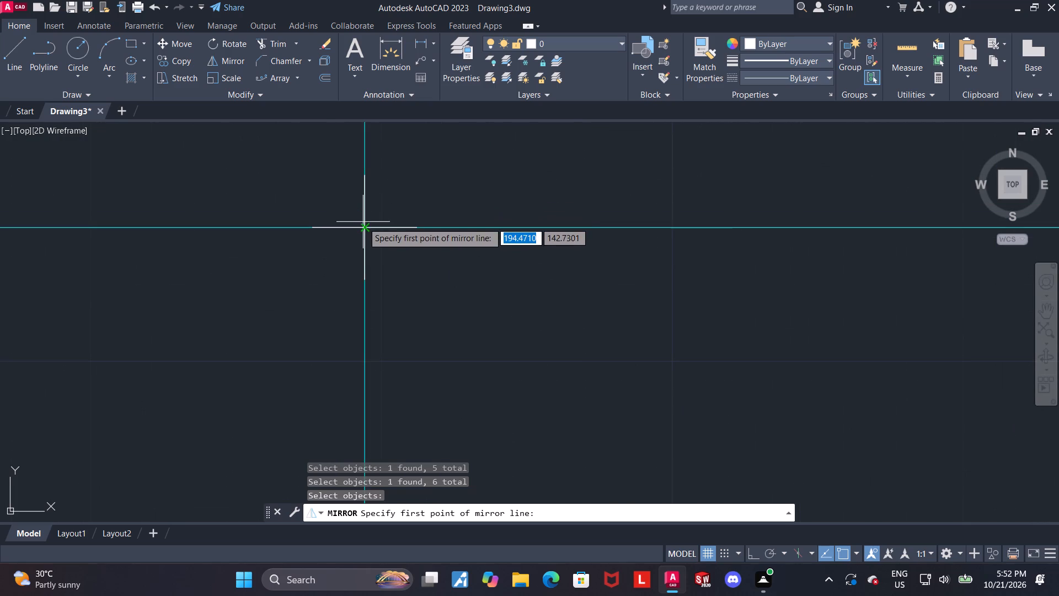
{"action": "left_click", "coordinate": [363, 223]}
{"action": "scroll", "coordinate": [365, 230], "scroll_direction": "down", "scroll_amount": 6}
{"action": "scroll", "coordinate": [470, 281], "scroll_direction": "down", "scroll_amount": 4}
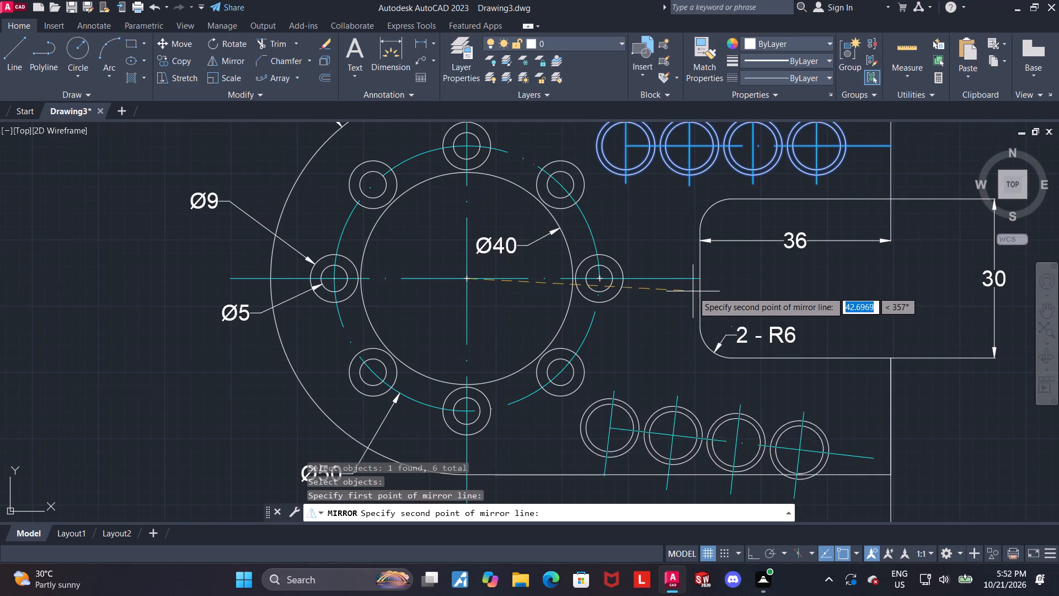
{"action": "left_click", "coordinate": [699, 275]}
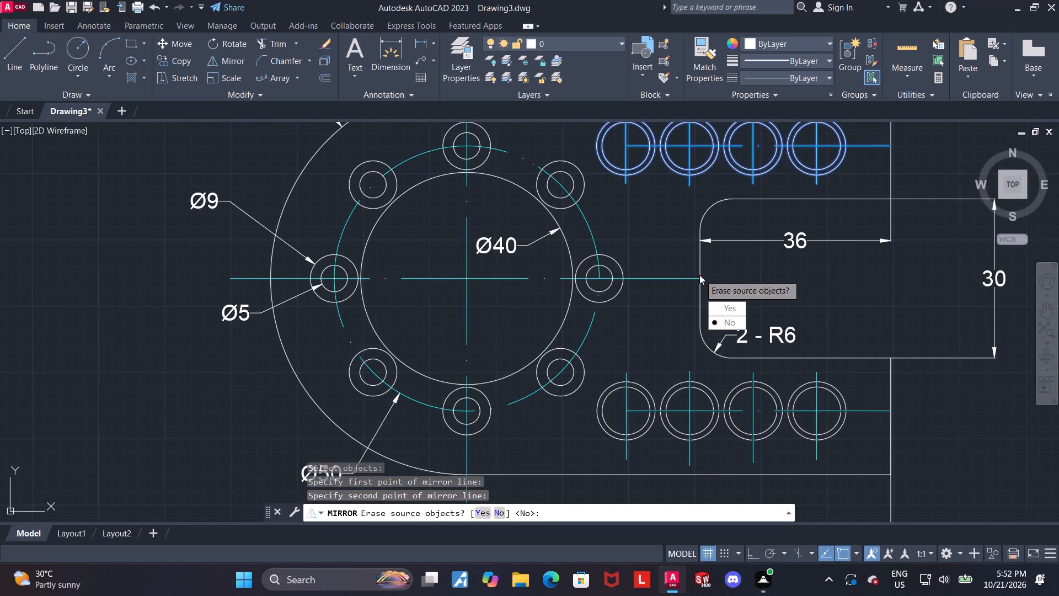
{"action": "left_click_drag", "start_coordinate": [720, 318], "coordinate": [699, 275]}
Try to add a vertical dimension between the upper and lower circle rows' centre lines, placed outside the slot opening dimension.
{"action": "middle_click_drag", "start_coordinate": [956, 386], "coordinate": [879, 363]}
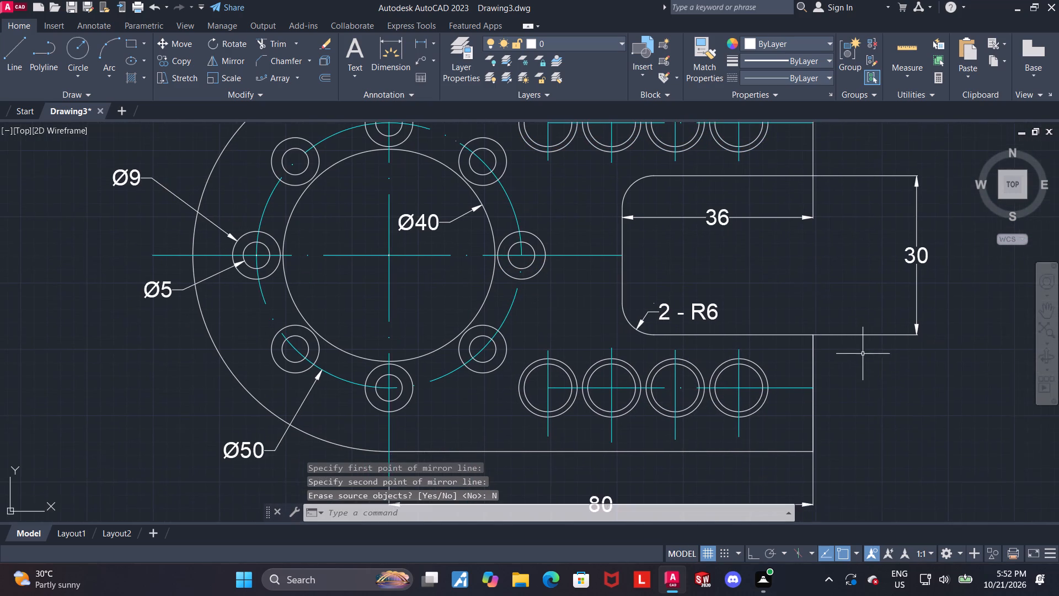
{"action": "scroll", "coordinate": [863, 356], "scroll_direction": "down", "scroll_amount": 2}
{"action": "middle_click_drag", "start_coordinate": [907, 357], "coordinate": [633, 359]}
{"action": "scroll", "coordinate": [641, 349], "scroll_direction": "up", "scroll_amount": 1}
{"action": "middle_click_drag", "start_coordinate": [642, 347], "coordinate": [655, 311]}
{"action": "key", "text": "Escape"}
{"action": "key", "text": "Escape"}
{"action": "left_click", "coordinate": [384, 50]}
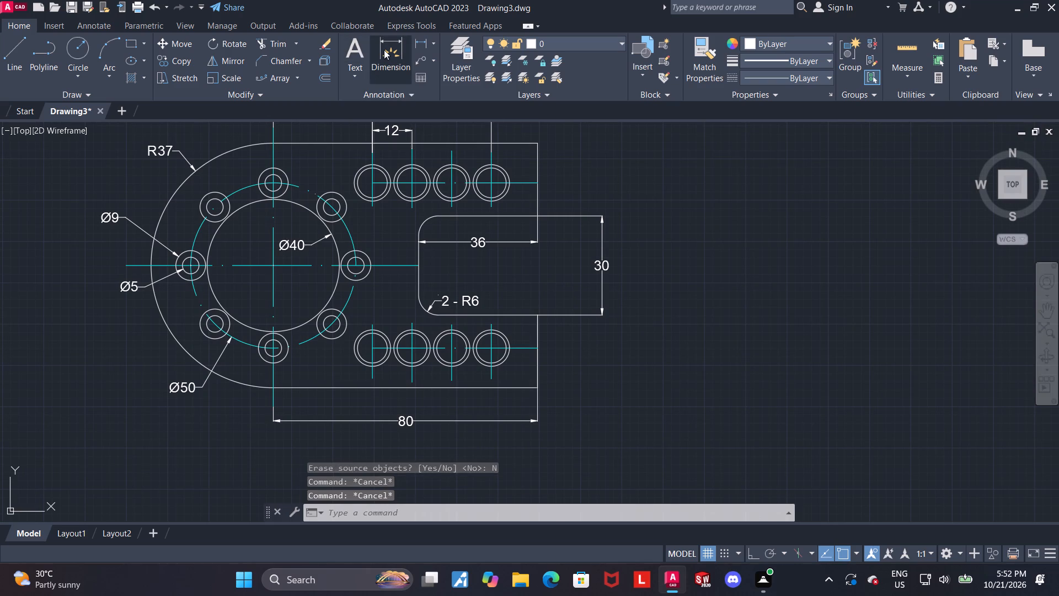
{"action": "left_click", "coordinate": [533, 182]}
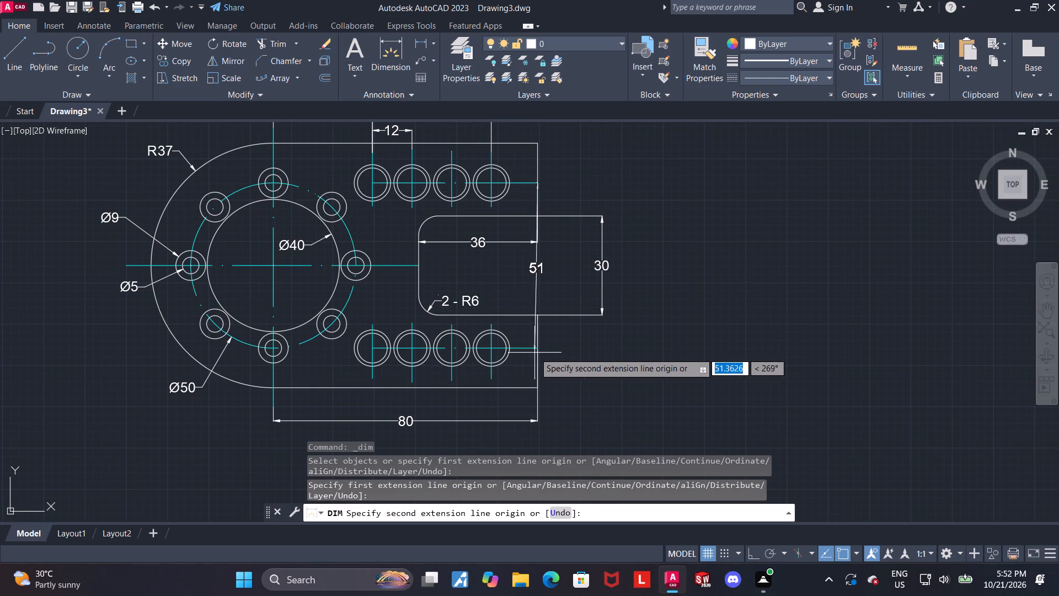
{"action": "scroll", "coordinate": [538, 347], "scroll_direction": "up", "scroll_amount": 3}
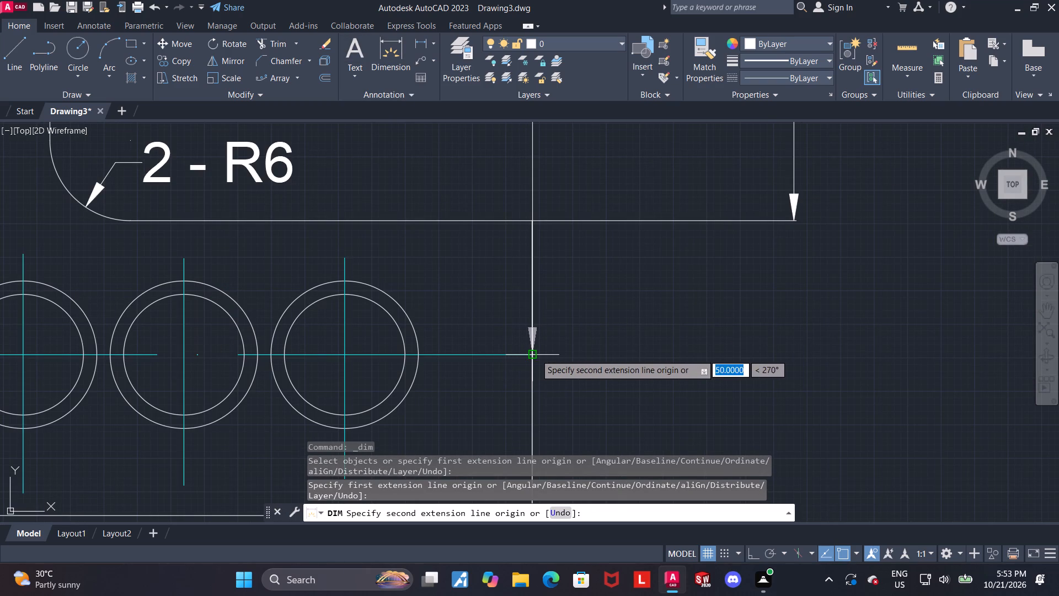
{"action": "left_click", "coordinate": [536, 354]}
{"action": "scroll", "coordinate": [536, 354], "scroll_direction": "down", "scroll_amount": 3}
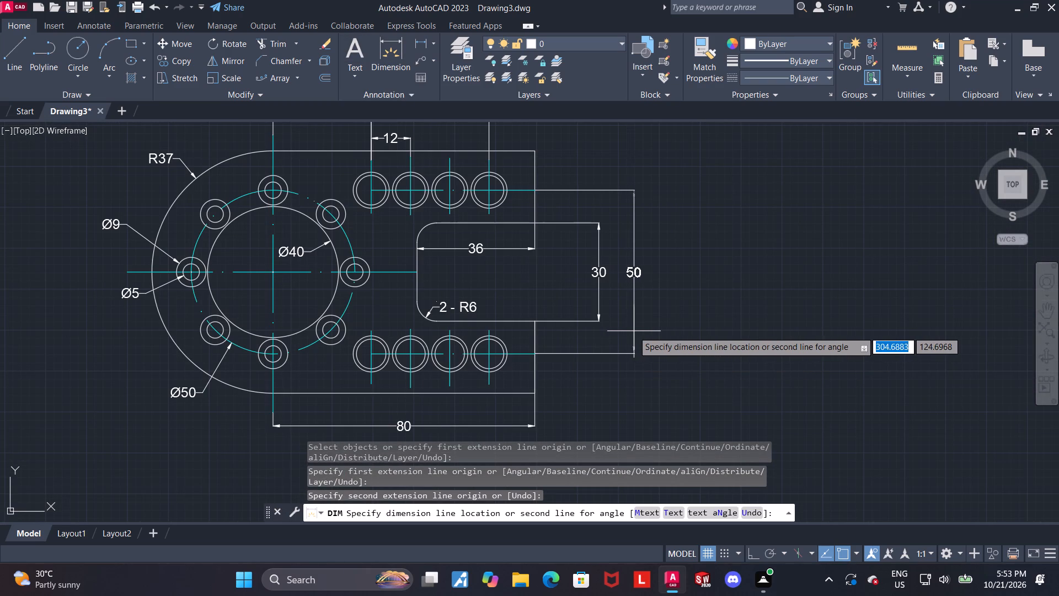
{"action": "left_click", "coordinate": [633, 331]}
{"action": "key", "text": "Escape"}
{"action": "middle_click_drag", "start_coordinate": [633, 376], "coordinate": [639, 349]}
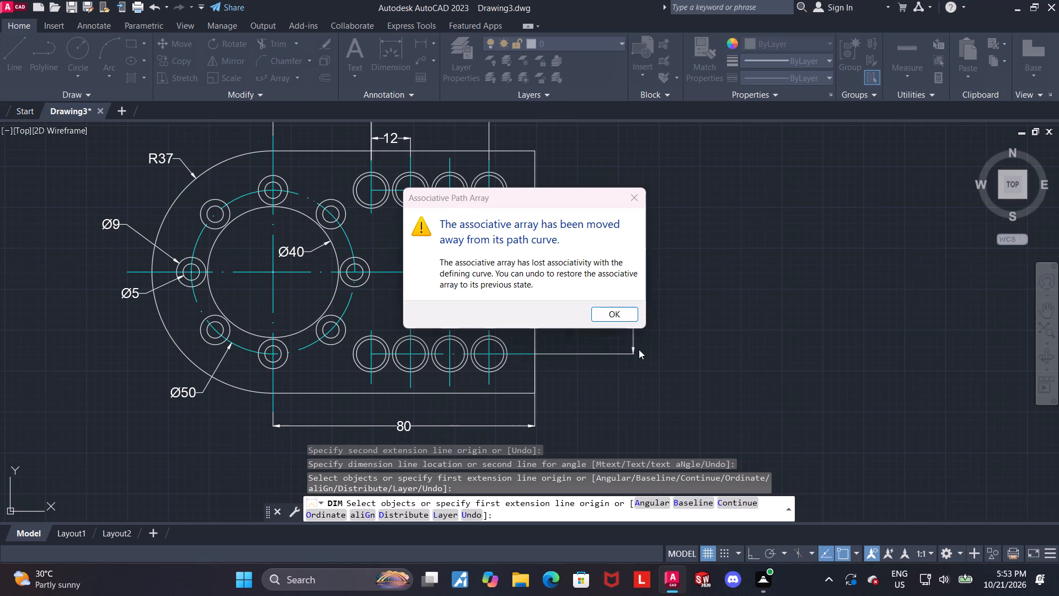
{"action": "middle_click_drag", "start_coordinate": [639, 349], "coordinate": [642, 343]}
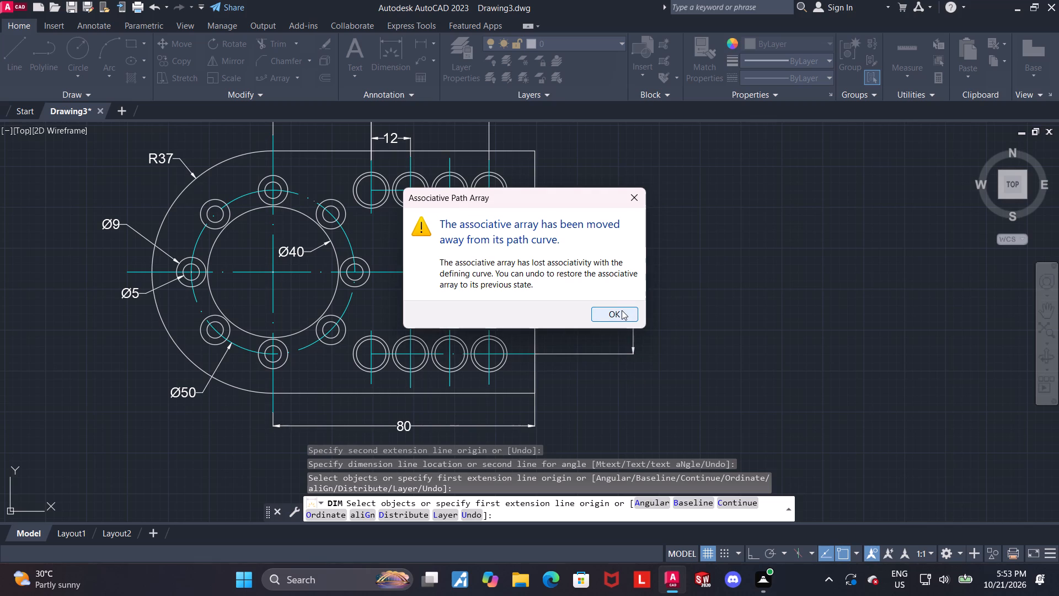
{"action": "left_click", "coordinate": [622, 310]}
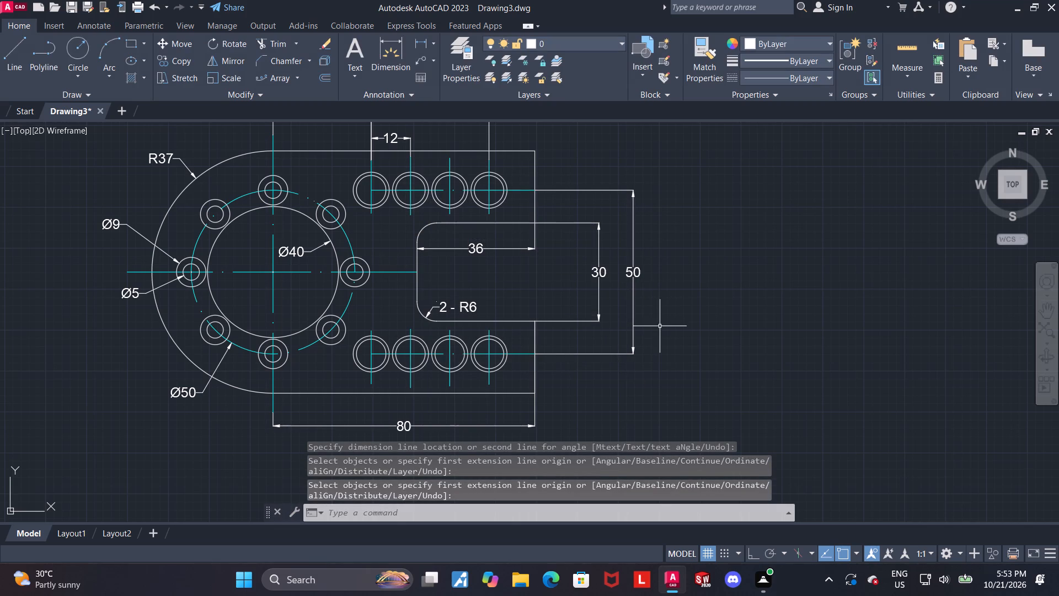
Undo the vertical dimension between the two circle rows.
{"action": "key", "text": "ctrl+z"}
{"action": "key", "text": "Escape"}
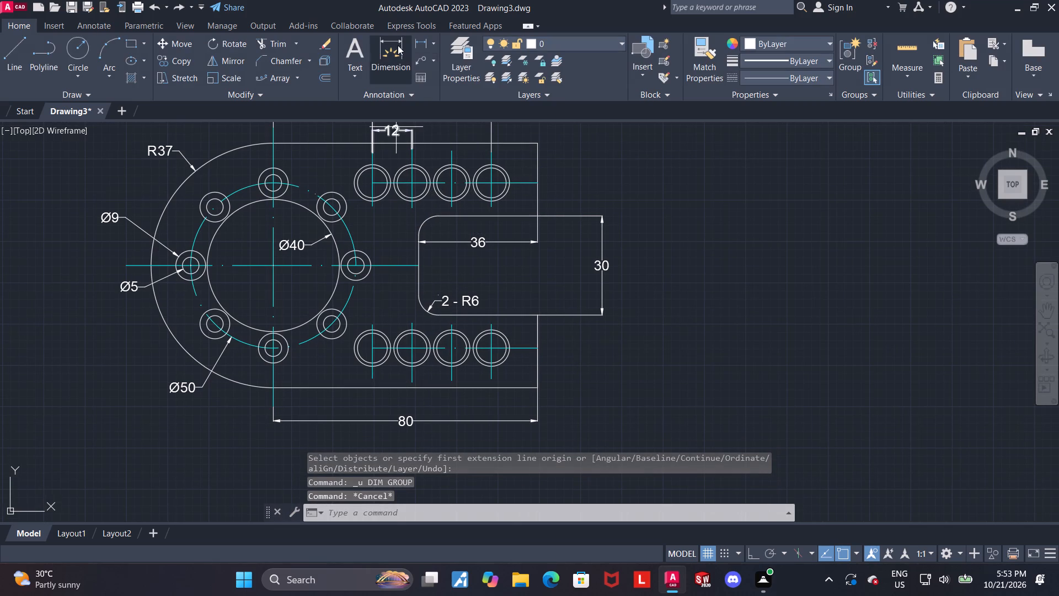
Add a vertical dimension between the two circle rows' centre-line ends at the profile's right edge, placed beyond the slot opening dimension.
{"action": "left_click", "coordinate": [394, 44]}
{"action": "left_click", "coordinate": [538, 183]}
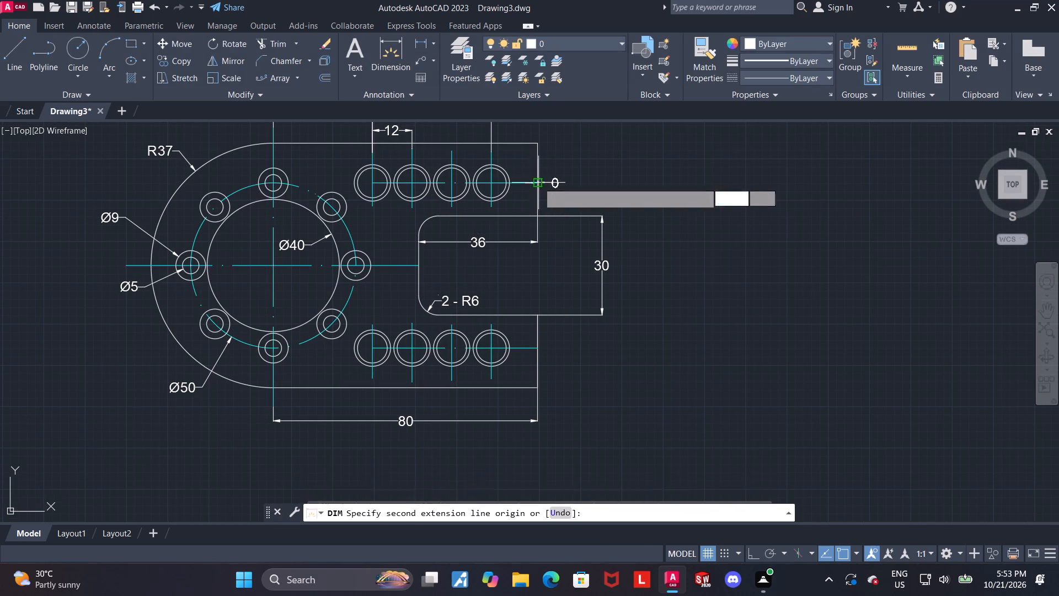
{"action": "left_click", "coordinate": [536, 348]}
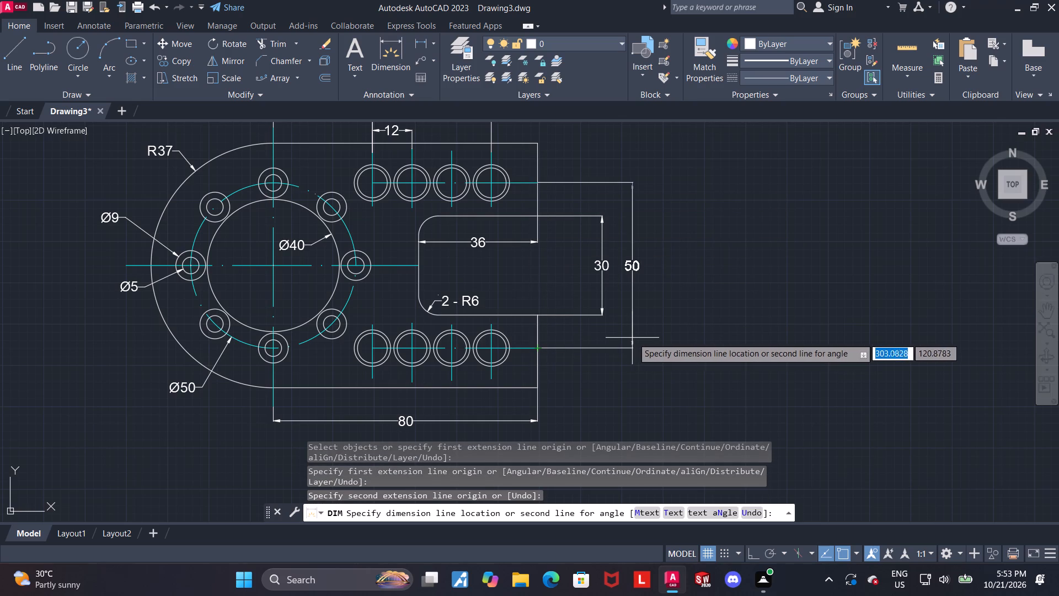
{"action": "left_click", "coordinate": [643, 339]}
{"action": "key", "text": "Escape"}
{"action": "key", "text": "Escape"}
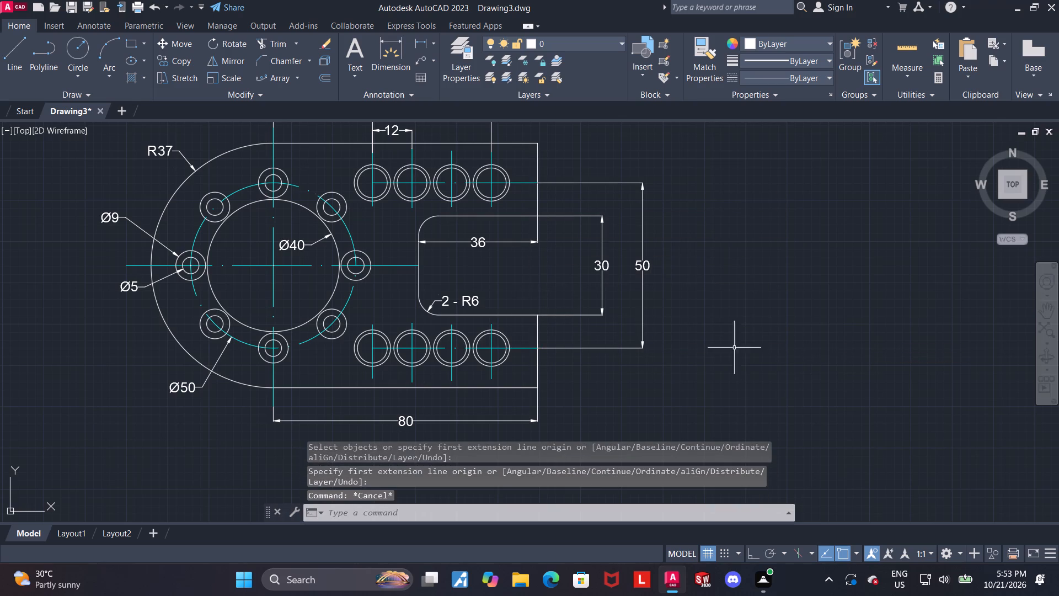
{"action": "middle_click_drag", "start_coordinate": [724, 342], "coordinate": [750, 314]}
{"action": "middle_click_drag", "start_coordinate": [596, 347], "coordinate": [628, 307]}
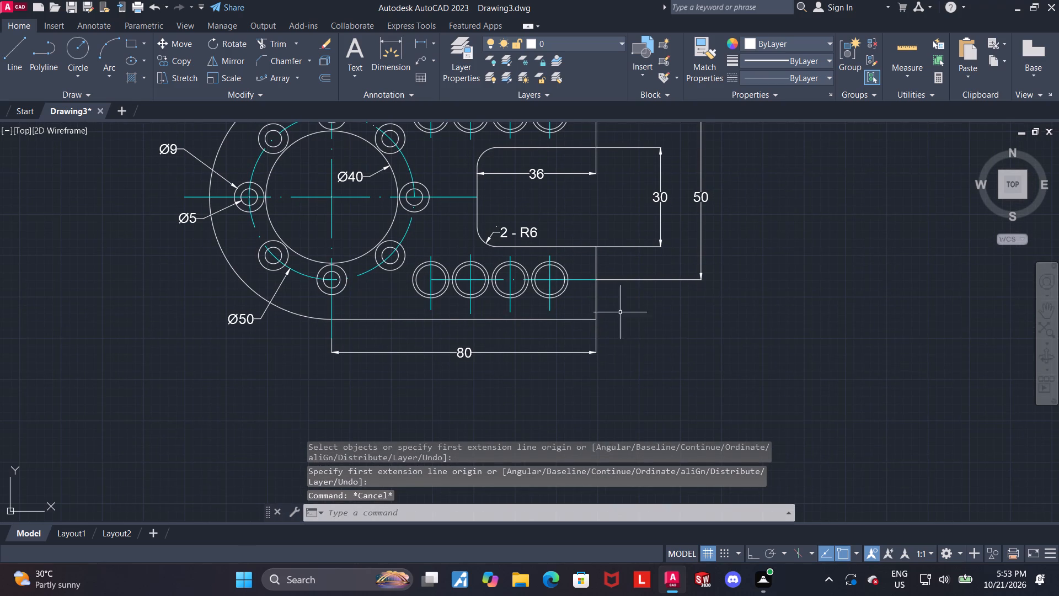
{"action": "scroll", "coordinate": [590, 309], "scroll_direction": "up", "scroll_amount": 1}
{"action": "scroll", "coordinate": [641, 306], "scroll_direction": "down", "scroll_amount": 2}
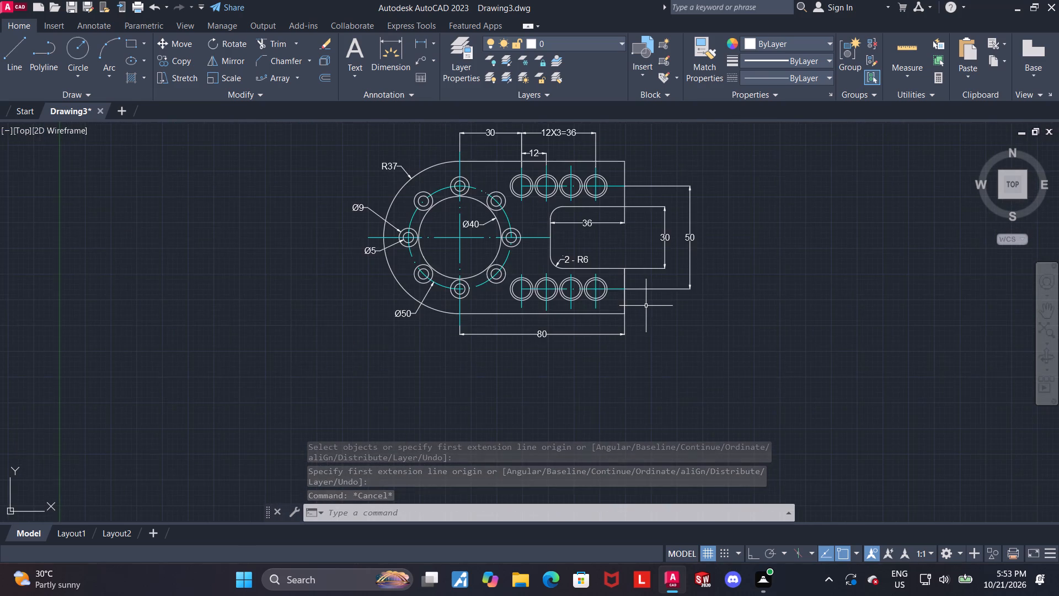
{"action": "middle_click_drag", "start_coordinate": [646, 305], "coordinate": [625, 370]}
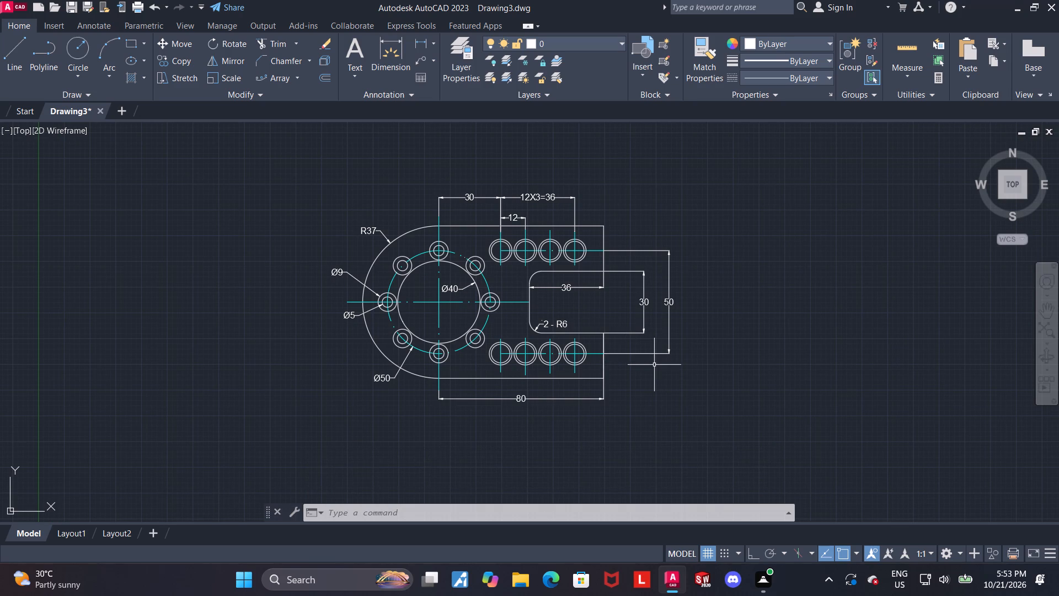
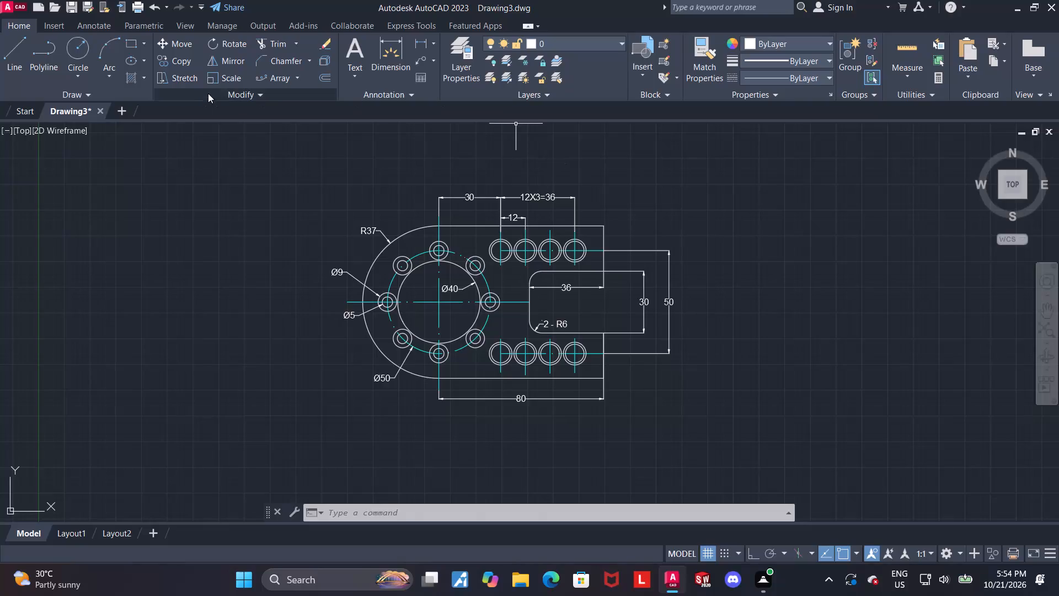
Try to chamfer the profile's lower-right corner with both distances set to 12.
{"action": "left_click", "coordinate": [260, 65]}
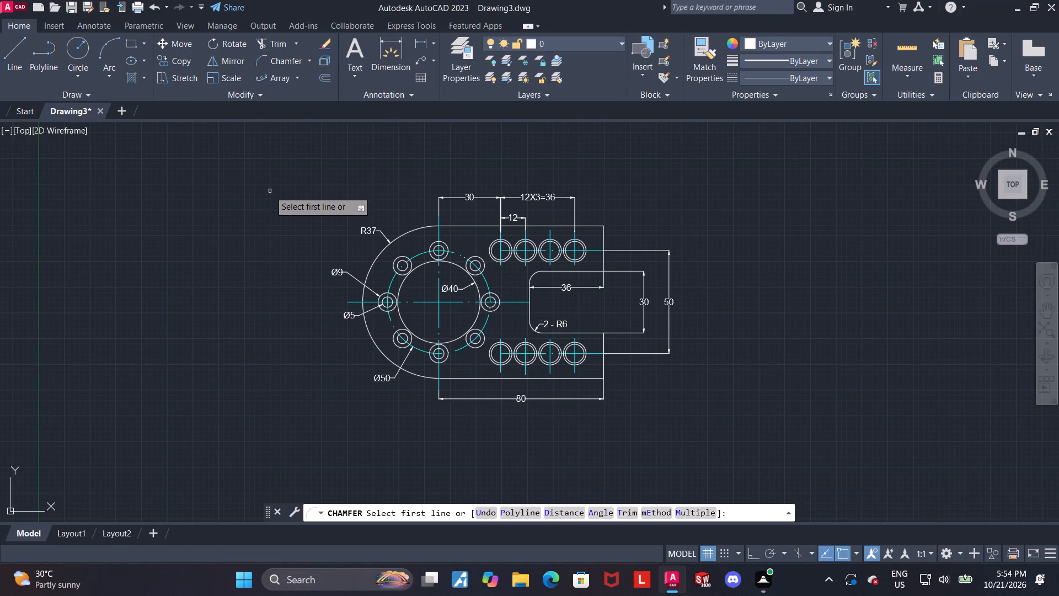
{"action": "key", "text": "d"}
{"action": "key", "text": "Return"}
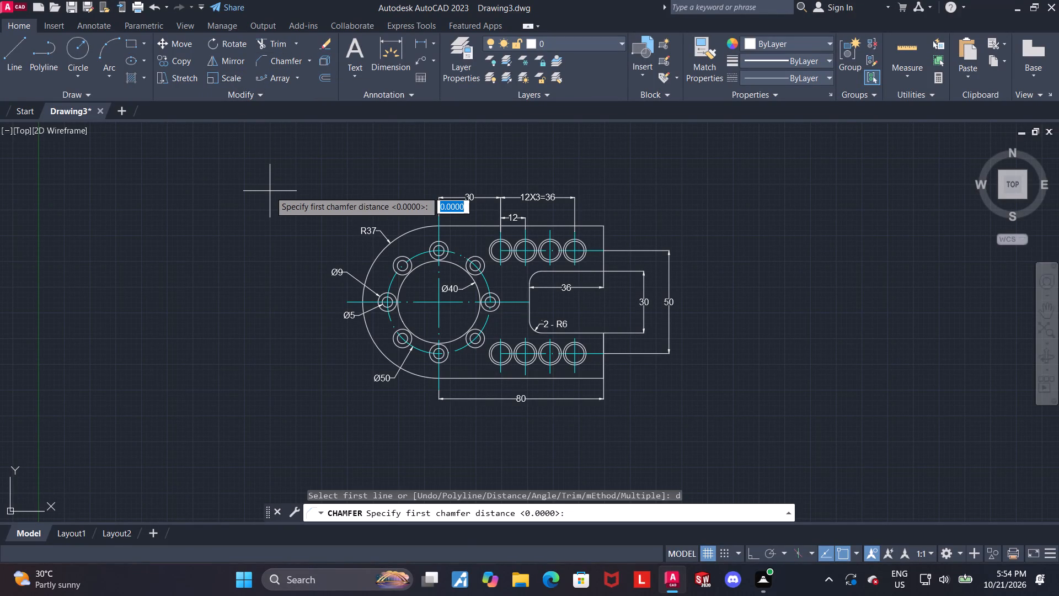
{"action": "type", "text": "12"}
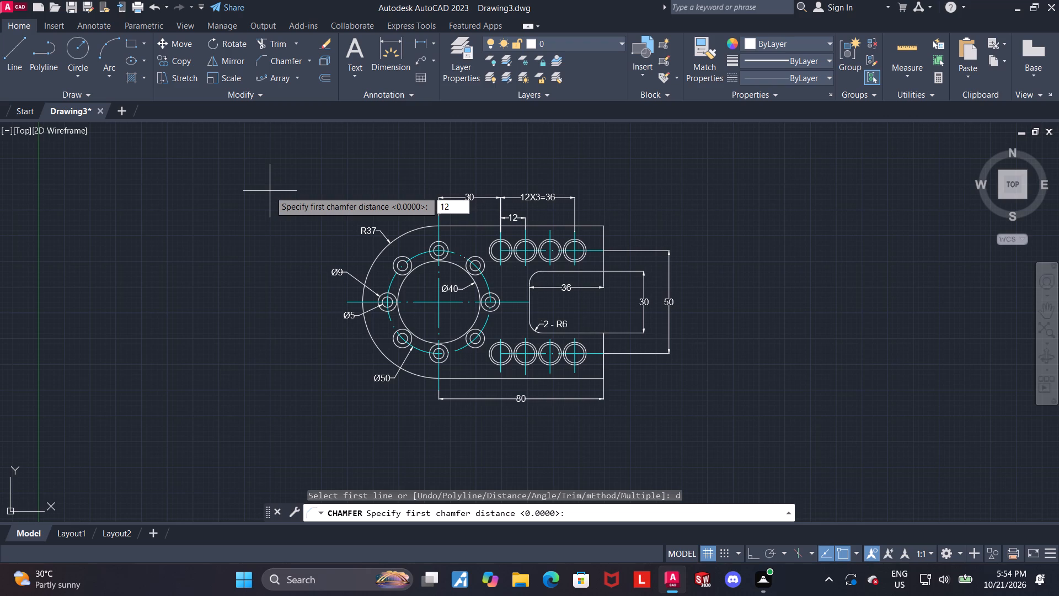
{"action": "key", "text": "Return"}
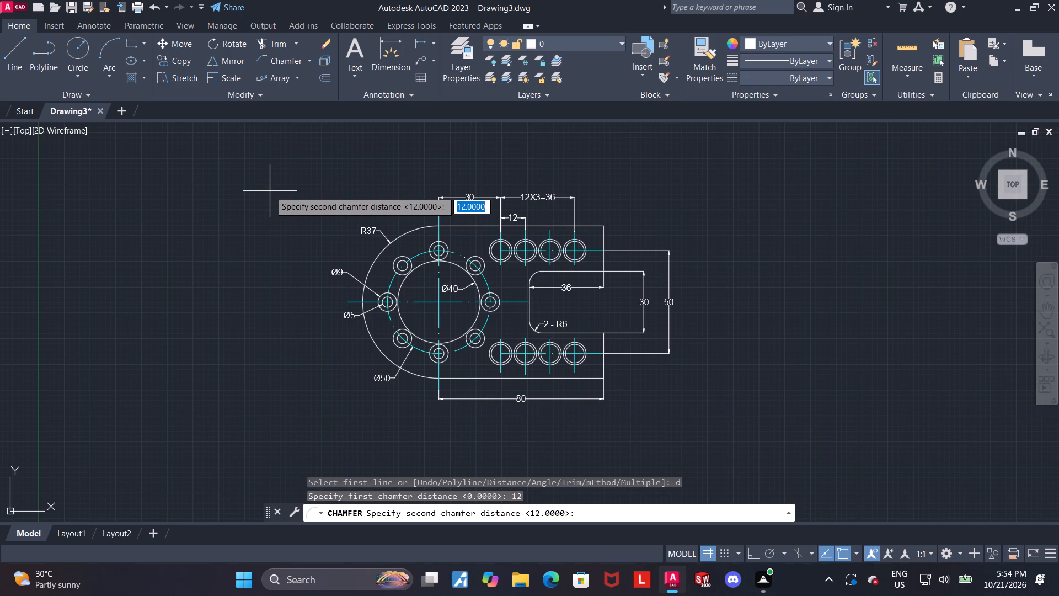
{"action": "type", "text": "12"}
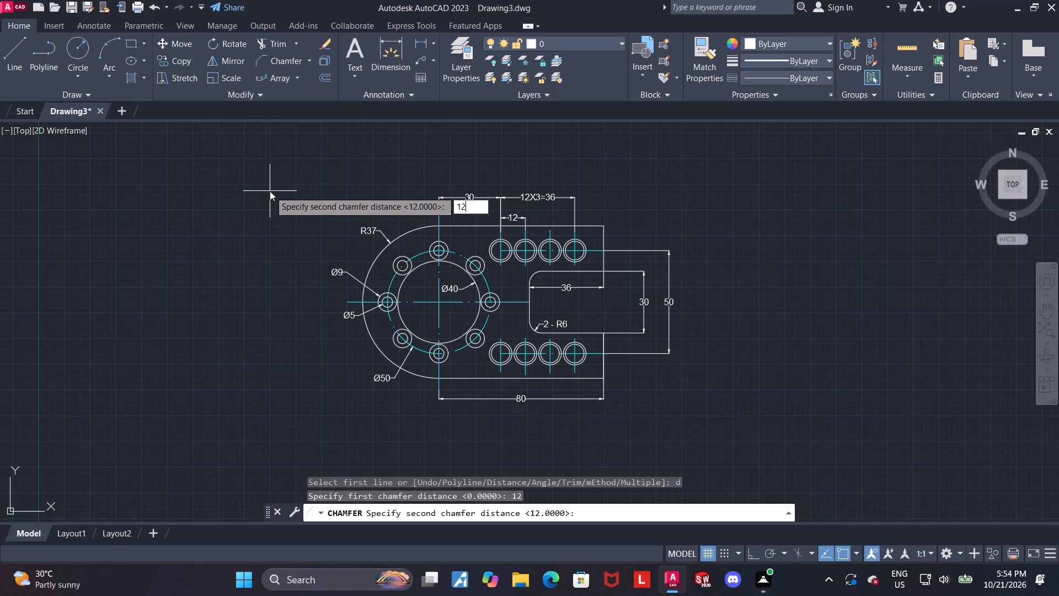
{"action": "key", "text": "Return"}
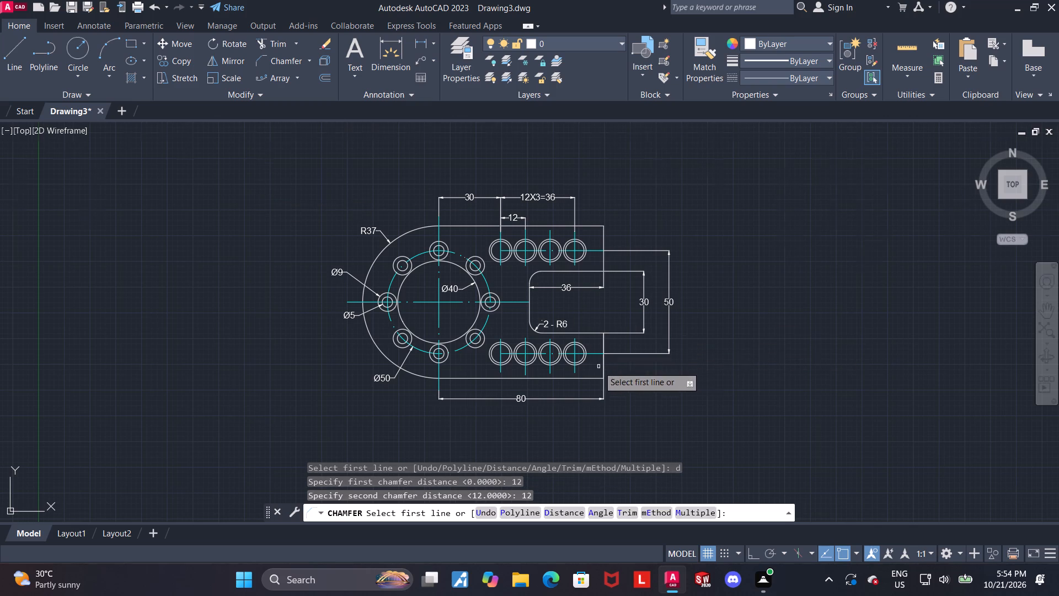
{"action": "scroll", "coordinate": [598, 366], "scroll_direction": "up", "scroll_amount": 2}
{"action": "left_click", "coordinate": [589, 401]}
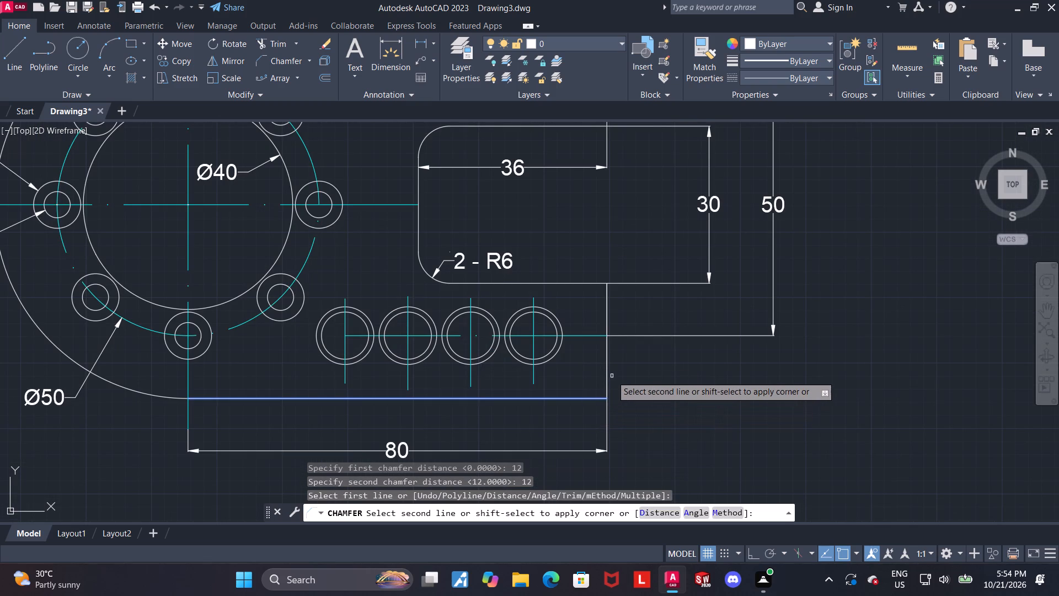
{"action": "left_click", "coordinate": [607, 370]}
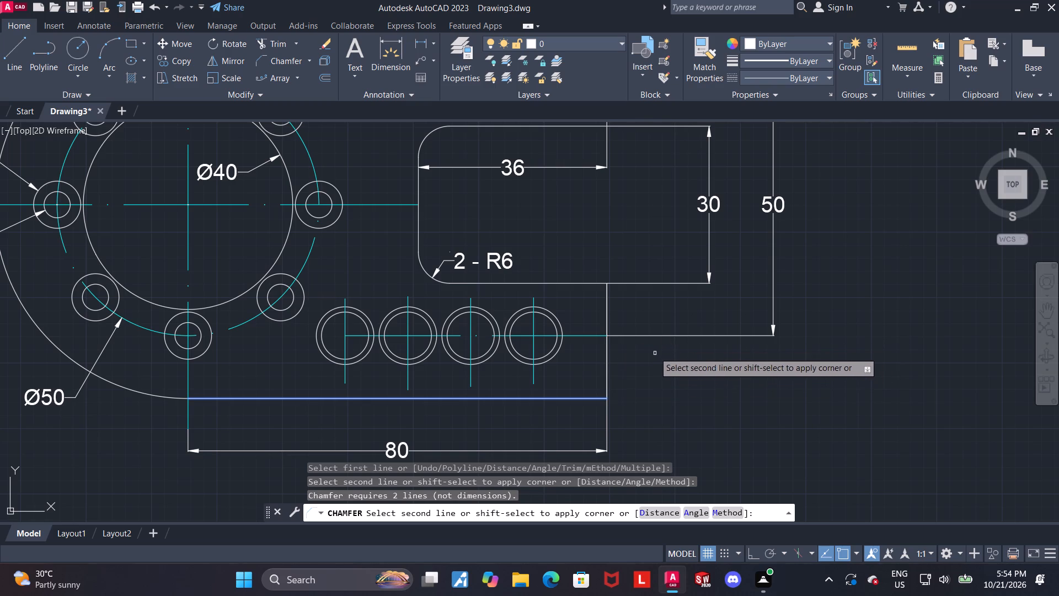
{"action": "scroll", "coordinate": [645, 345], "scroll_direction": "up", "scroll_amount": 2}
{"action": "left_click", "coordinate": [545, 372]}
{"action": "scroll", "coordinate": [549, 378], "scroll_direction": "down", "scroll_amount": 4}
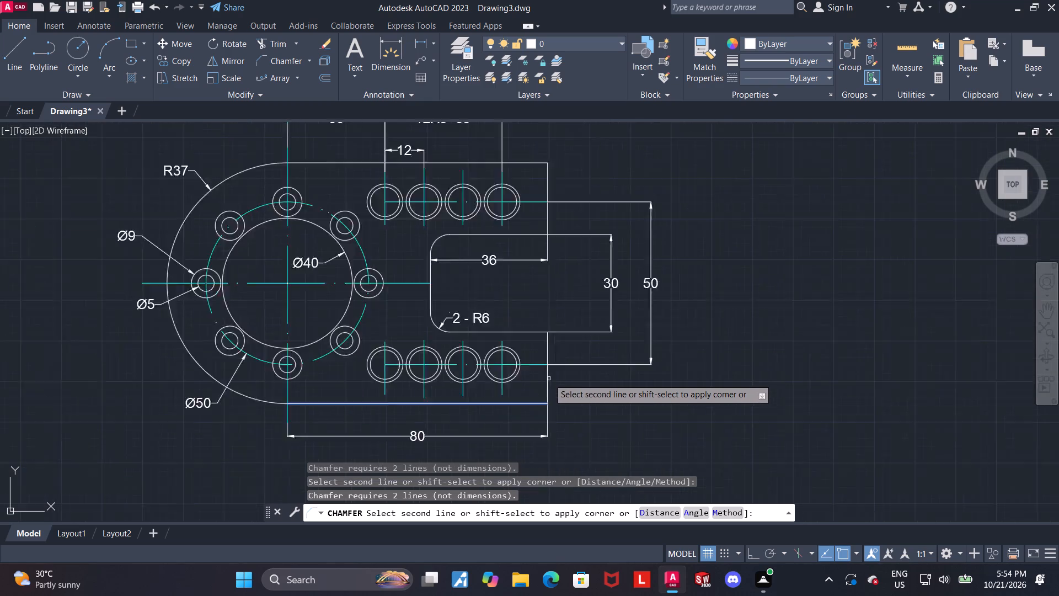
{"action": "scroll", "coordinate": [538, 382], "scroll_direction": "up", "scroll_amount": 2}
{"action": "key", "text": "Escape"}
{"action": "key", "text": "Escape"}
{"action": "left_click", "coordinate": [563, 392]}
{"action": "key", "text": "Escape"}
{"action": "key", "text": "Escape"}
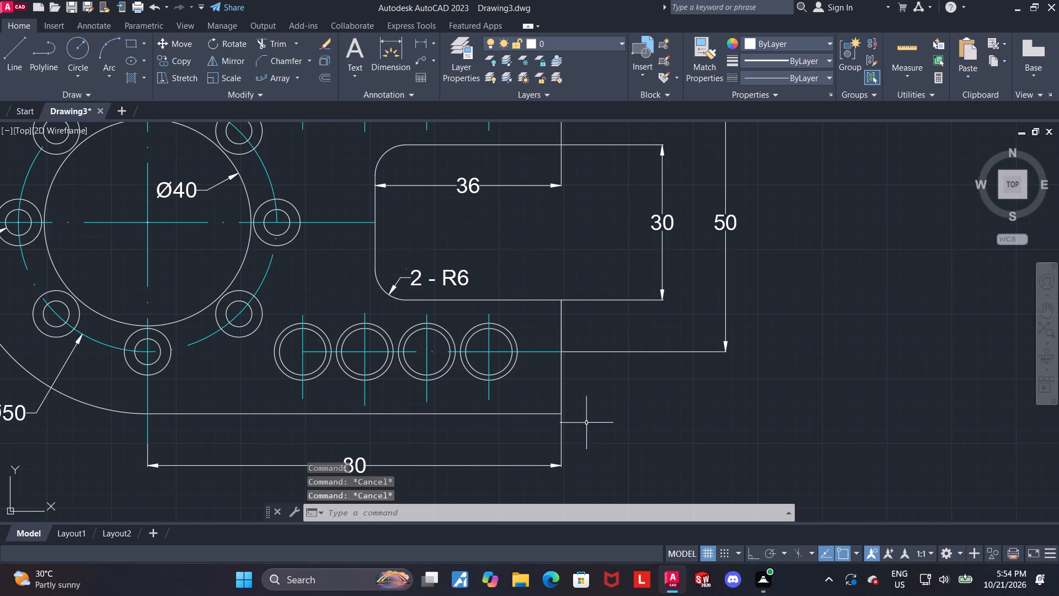
Erase the horizontal 80 dimension below the profile.
{"action": "scroll", "coordinate": [421, 453], "scroll_direction": "down", "scroll_amount": 2}
{"action": "scroll", "coordinate": [422, 456], "scroll_direction": "up", "scroll_amount": 1}
{"action": "middle_click_drag", "start_coordinate": [449, 453], "coordinate": [447, 370]}
{"action": "scroll", "coordinate": [412, 362], "scroll_direction": "up", "scroll_amount": 1}
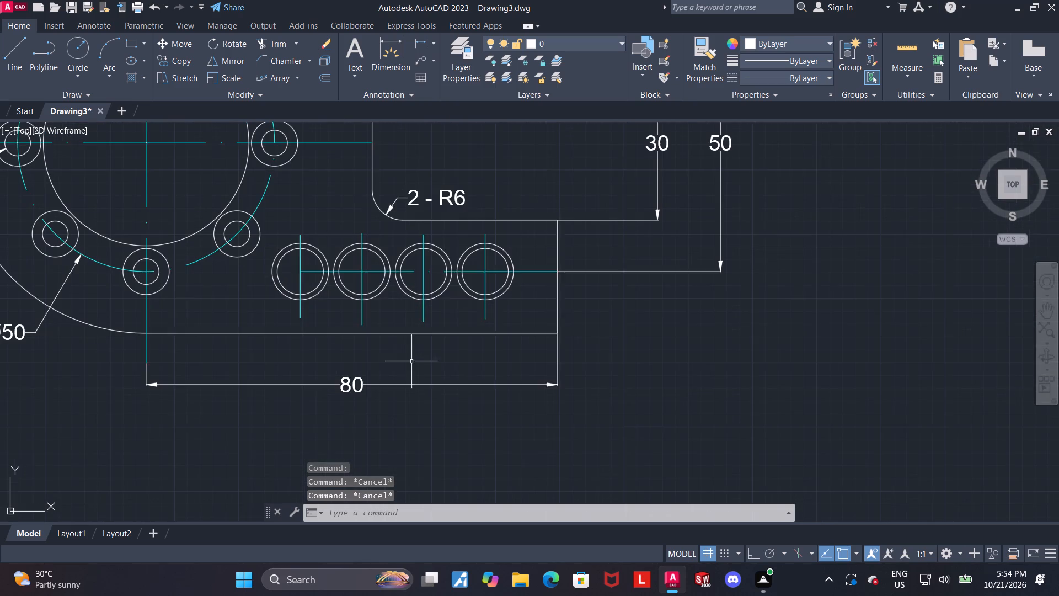
{"action": "right_click", "coordinate": [346, 392]}
{"action": "key", "text": "Escape"}
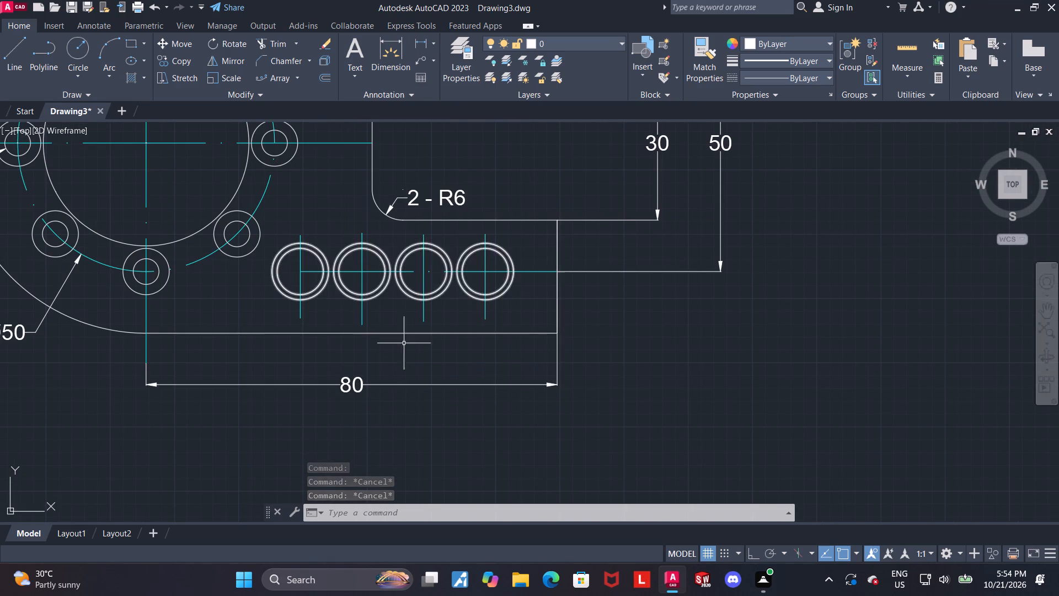
{"action": "key", "text": "Escape"}
{"action": "left_click", "coordinate": [362, 387]}
{"action": "right_click", "coordinate": [361, 387]}
{"action": "left_click", "coordinate": [403, 289]}
{"action": "key", "text": "Escape"}
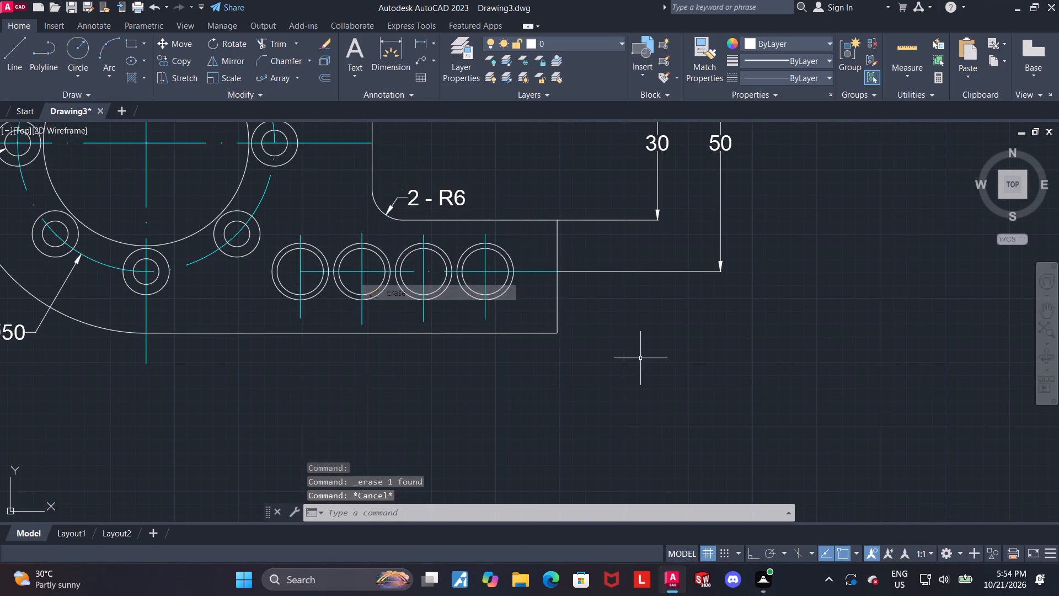
Chamfer the profile's lower-right corner between the bottom edge and the right edge, with both distances set to 12.
{"action": "middle_click_drag", "start_coordinate": [645, 376], "coordinate": [650, 420]}
{"action": "scroll", "coordinate": [650, 420], "scroll_direction": "down", "scroll_amount": 3}
{"action": "scroll", "coordinate": [651, 412], "scroll_direction": "up", "scroll_amount": 2}
{"action": "middle_click_drag", "start_coordinate": [651, 407], "coordinate": [637, 386]}
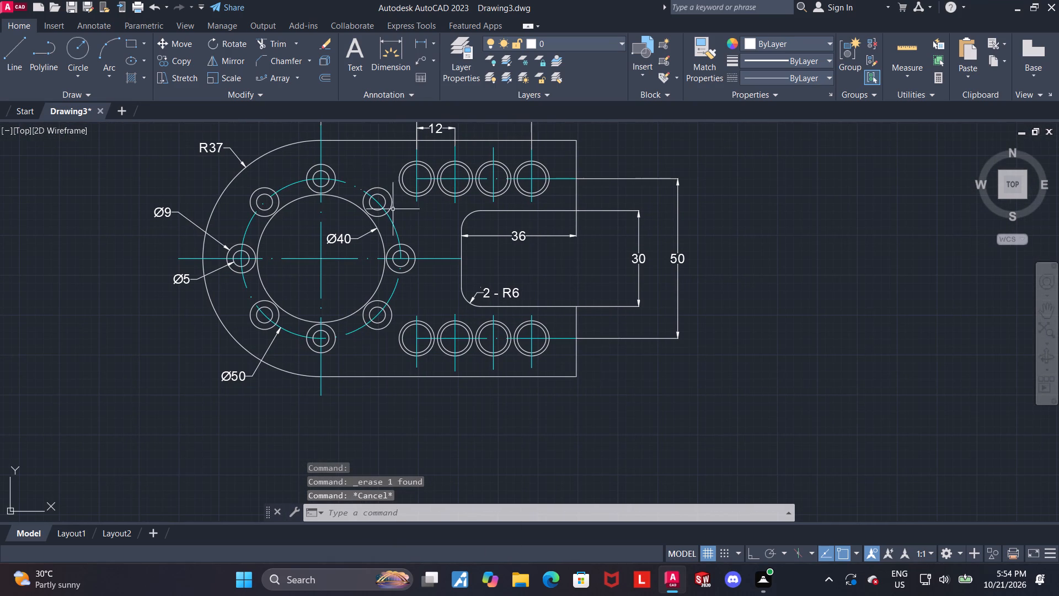
{"action": "left_click", "coordinate": [297, 56]}
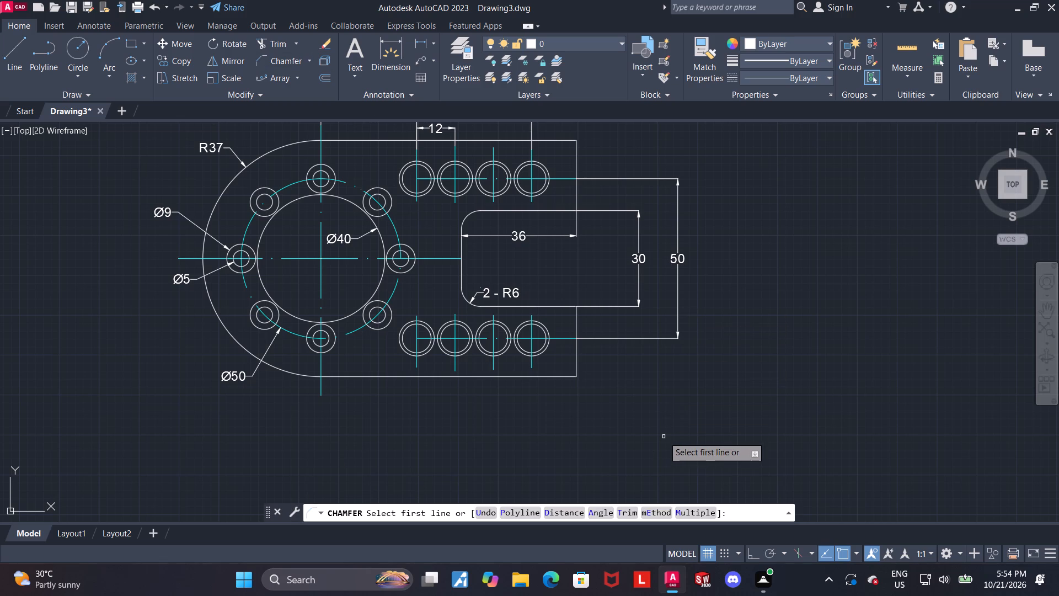
{"action": "key", "text": "d"}
{"action": "key", "text": "Return"}
{"action": "type", "text": "12"}
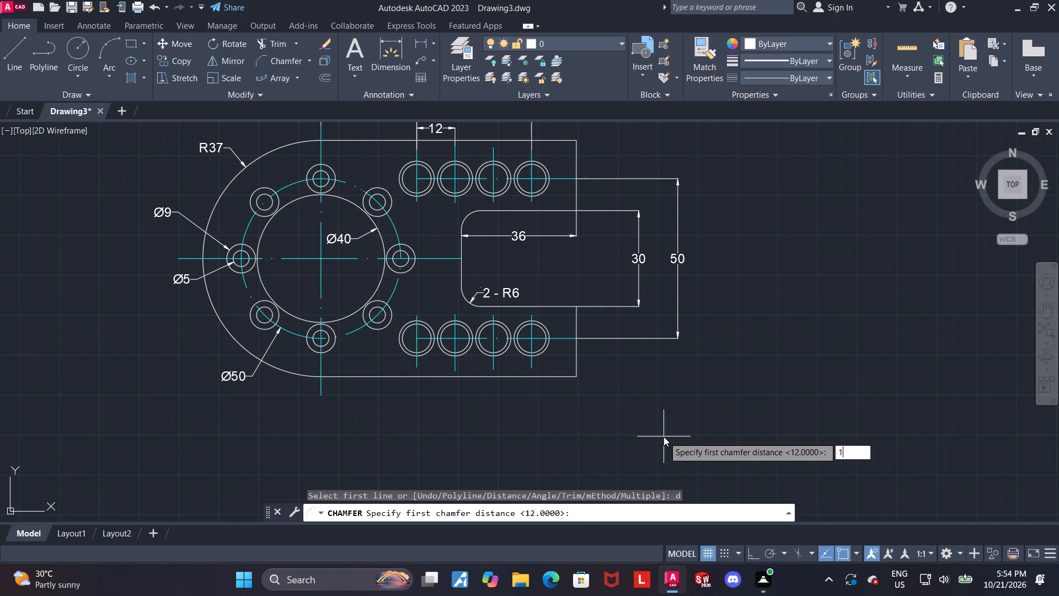
{"action": "key", "text": "Return"}
{"action": "type", "text": "12"}
{"action": "key", "text": "Return"}
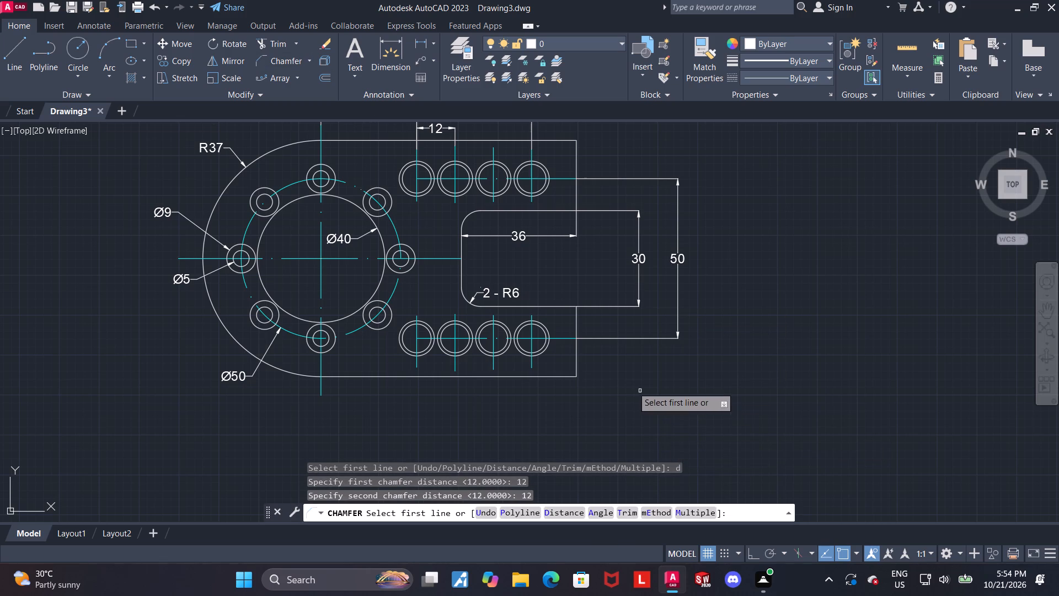
{"action": "scroll", "coordinate": [594, 362], "scroll_direction": "up", "scroll_amount": 2}
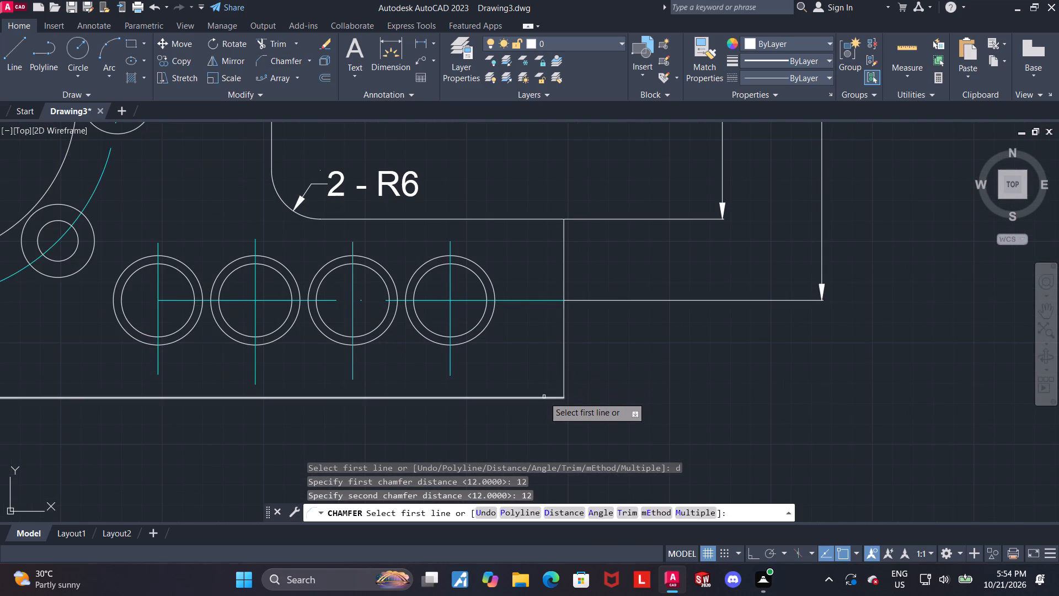
{"action": "left_click", "coordinate": [544, 398]}
{"action": "left_click", "coordinate": [563, 374]}
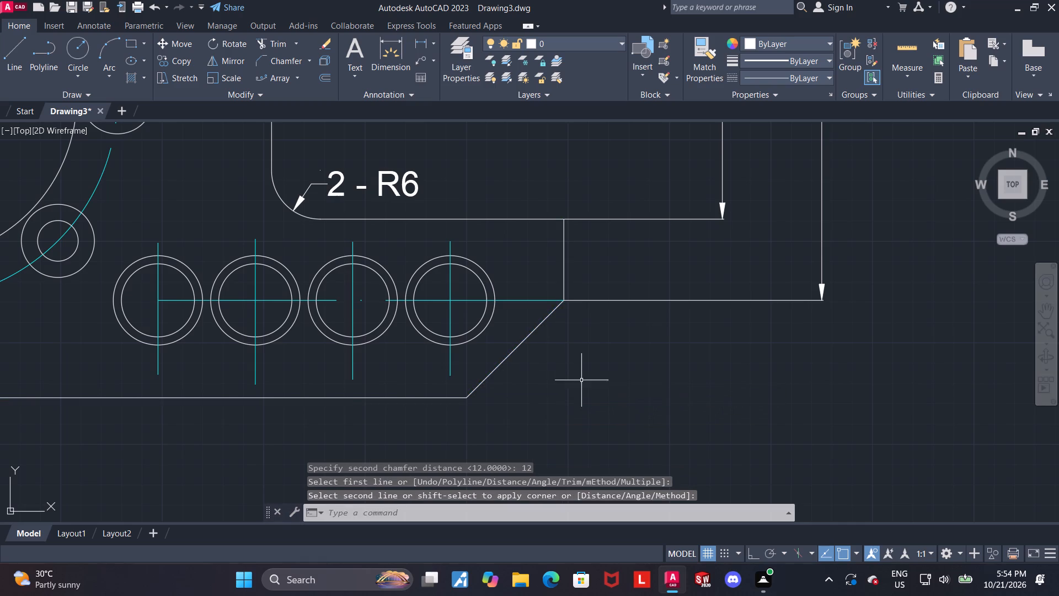
Chamfer the profile's upper-right corner between the top edge and the right edge, with both distances set to 12.
{"action": "scroll", "coordinate": [673, 388], "scroll_direction": "down", "scroll_amount": 2}
{"action": "middle_click_drag", "start_coordinate": [705, 385], "coordinate": [692, 405]}
{"action": "middle_click_drag", "start_coordinate": [826, 381], "coordinate": [826, 390]}
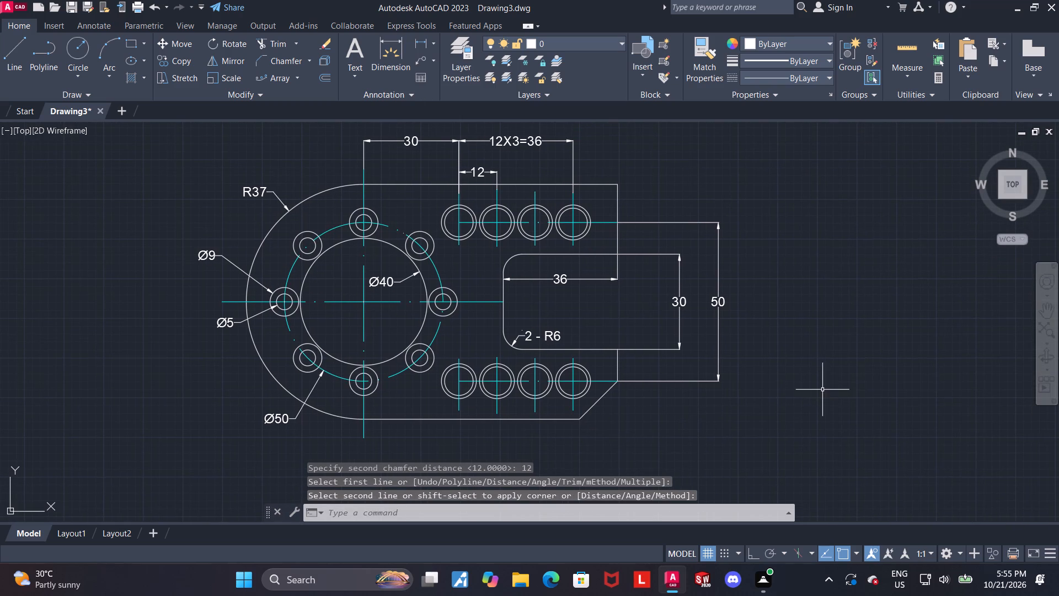
{"action": "middle_click_drag", "start_coordinate": [802, 392], "coordinate": [803, 367]}
{"action": "middle_click_drag", "start_coordinate": [780, 336], "coordinate": [789, 391]}
{"action": "scroll", "coordinate": [648, 209], "scroll_direction": "up", "scroll_amount": 2}
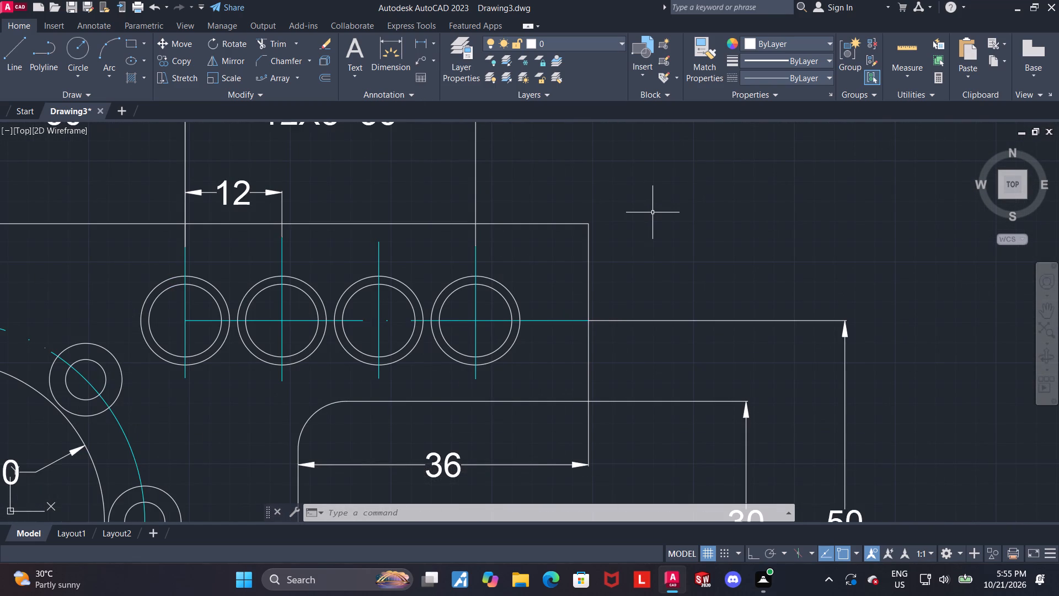
{"action": "left_click", "coordinate": [294, 58]}
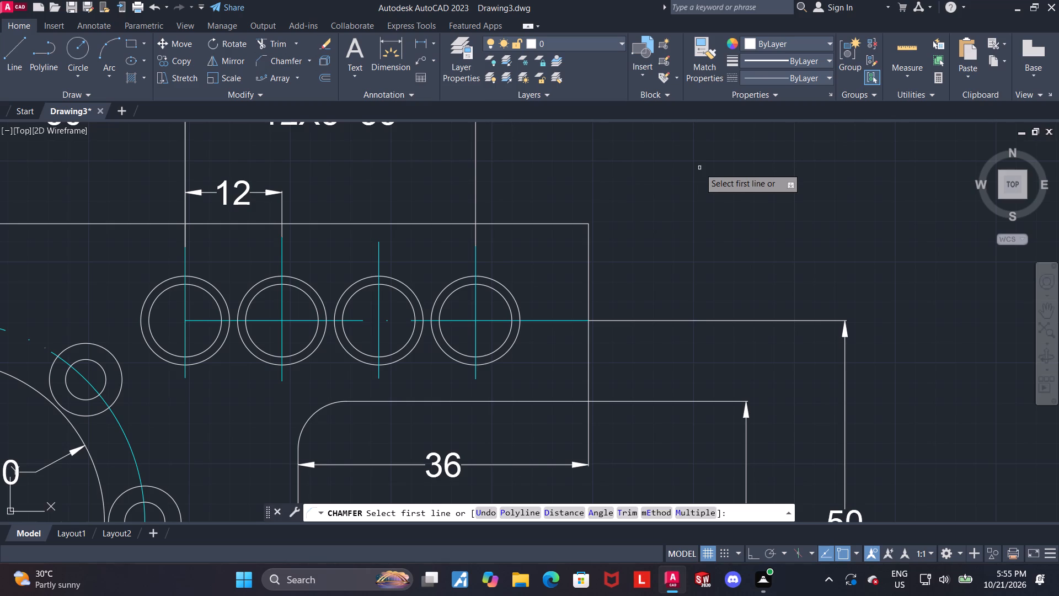
{"action": "key", "text": "d"}
{"action": "key", "text": "Return"}
{"action": "type", "text": "12"}
{"action": "key", "text": "Return"}
{"action": "type", "text": "12"}
{"action": "key", "text": "Return"}
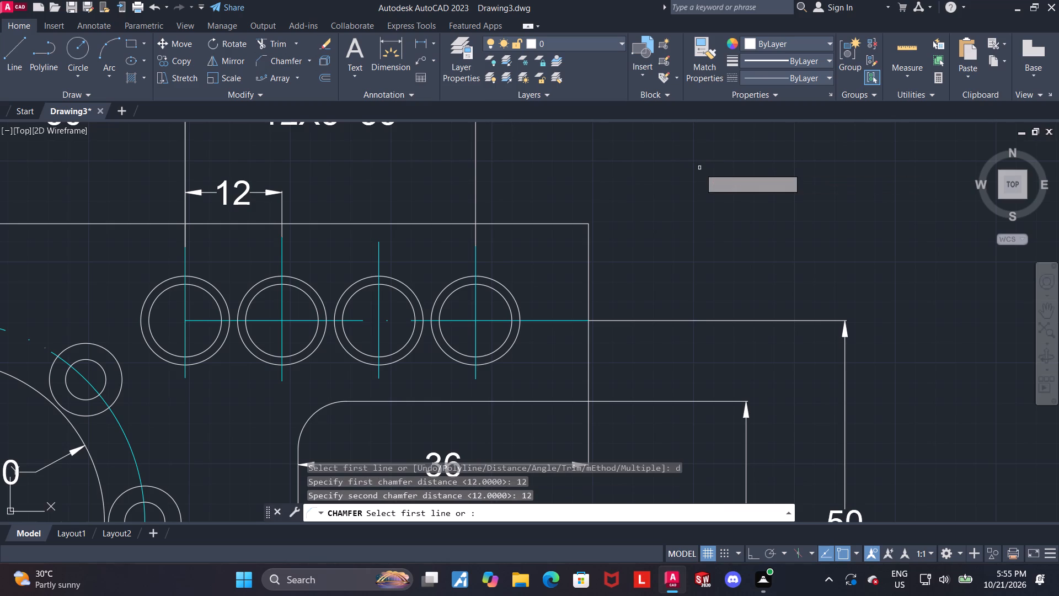
{"action": "left_click", "coordinate": [568, 223]}
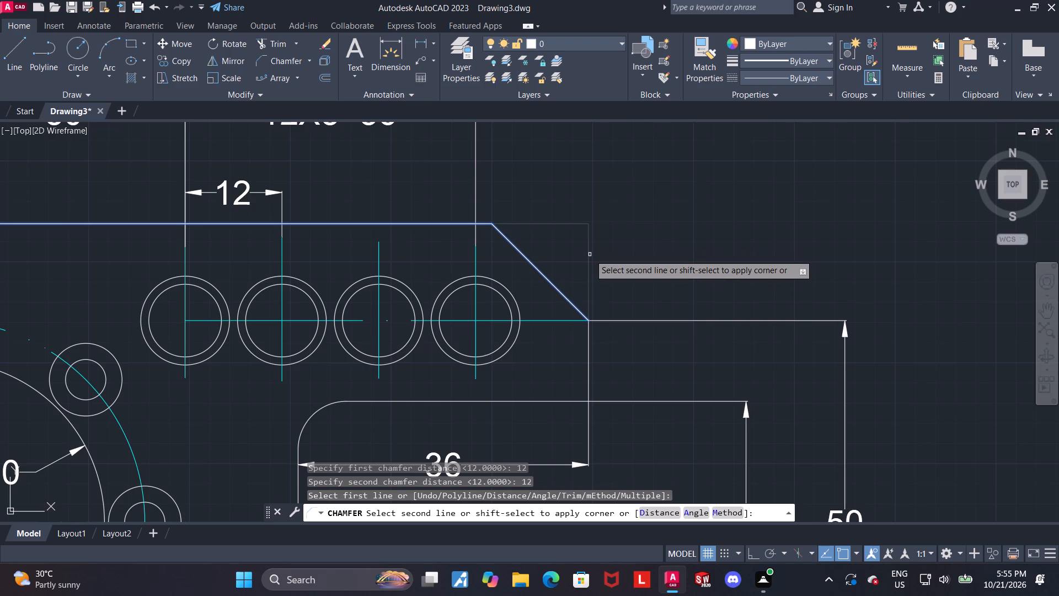
{"action": "left_click", "coordinate": [590, 254]}
Add a horizontal dimension below the profile from the large hole's vertical centre line to the lower chamfer's corner on the right edge.
{"action": "scroll", "coordinate": [624, 247], "scroll_direction": "down", "scroll_amount": 2}
{"action": "scroll", "coordinate": [695, 283], "scroll_direction": "down", "scroll_amount": 1}
{"action": "middle_click_drag", "start_coordinate": [702, 399], "coordinate": [686, 386]}
{"action": "scroll", "coordinate": [667, 377], "scroll_direction": "up", "scroll_amount": 1}
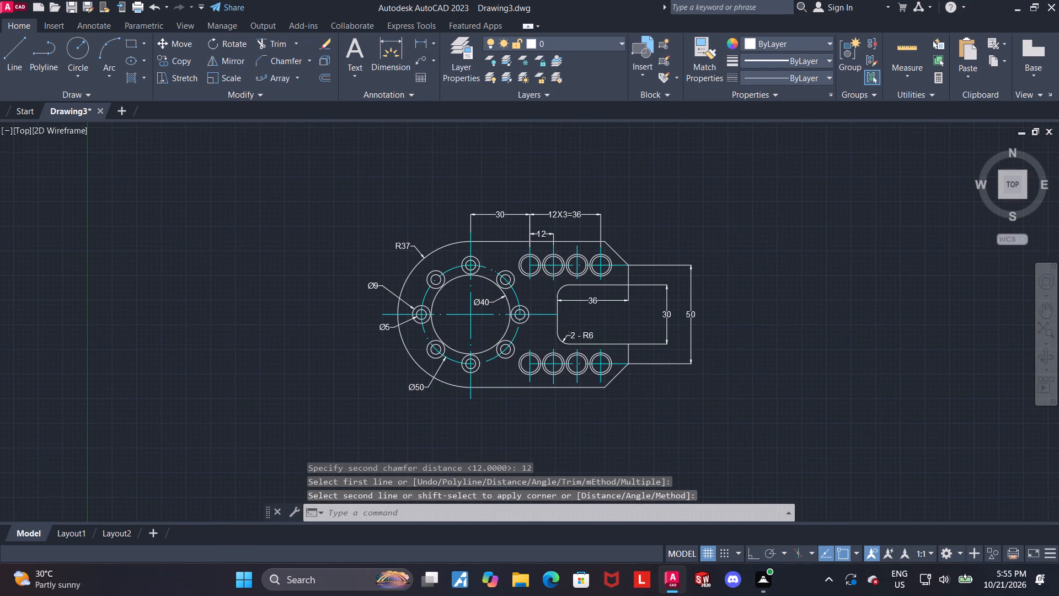
{"action": "middle_click_drag", "start_coordinate": [707, 379], "coordinate": [689, 378]}
{"action": "scroll", "coordinate": [672, 378], "scroll_direction": "up", "scroll_amount": 1}
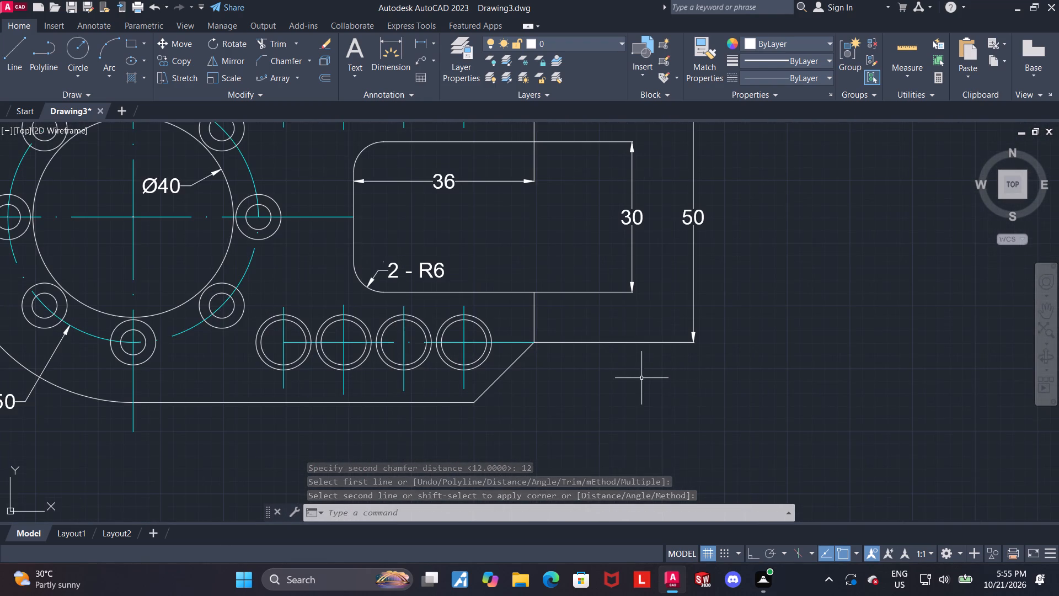
{"action": "middle_click", "coordinate": [641, 378]}
{"action": "key", "text": "Escape"}
{"action": "left_click", "coordinate": [384, 47]}
{"action": "scroll", "coordinate": [504, 210], "scroll_direction": "down", "scroll_amount": 2}
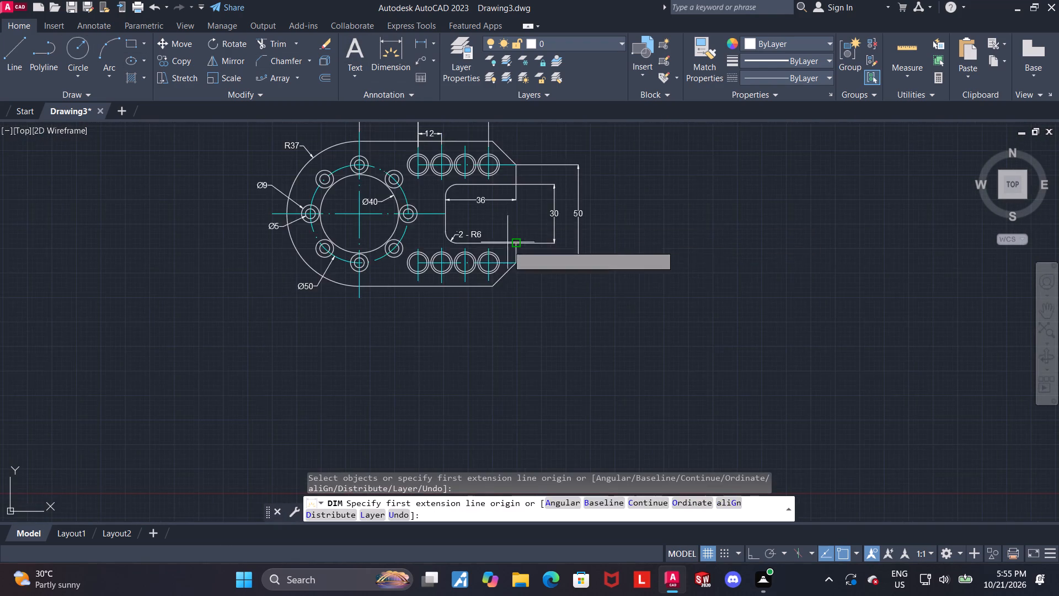
{"action": "scroll", "coordinate": [487, 275], "scroll_direction": "up", "scroll_amount": 1}
{"action": "left_click", "coordinate": [281, 312]}
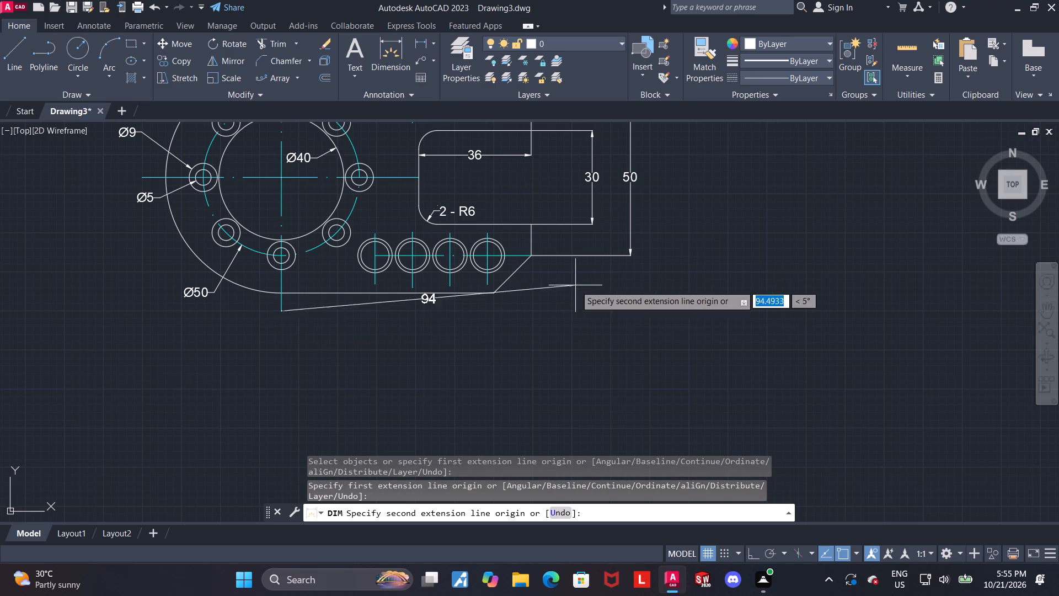
{"action": "left_click", "coordinate": [532, 256]}
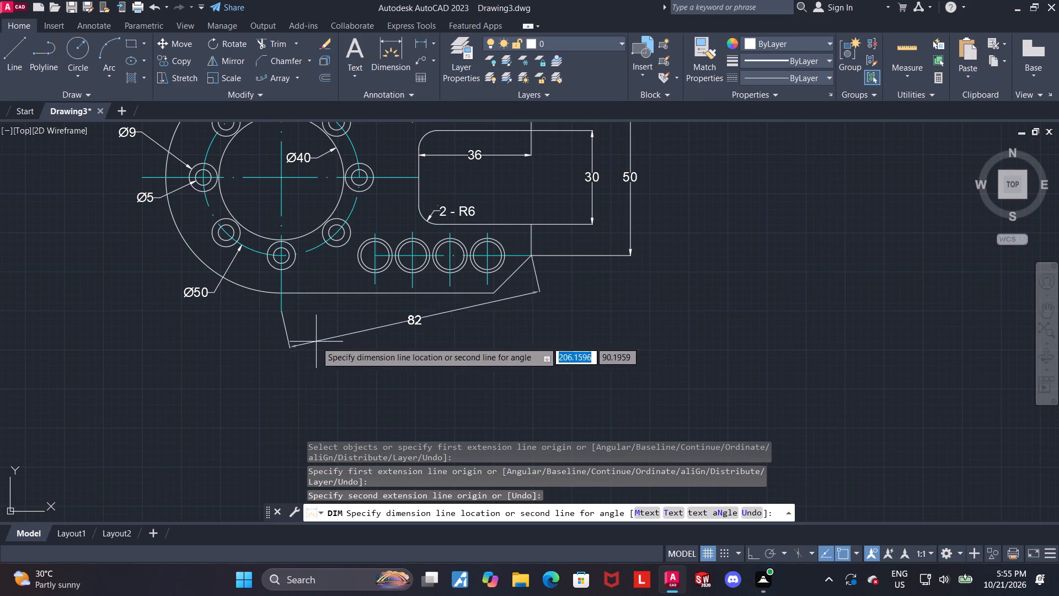
{"action": "left_click", "coordinate": [268, 335]}
{"action": "key", "text": "Escape"}
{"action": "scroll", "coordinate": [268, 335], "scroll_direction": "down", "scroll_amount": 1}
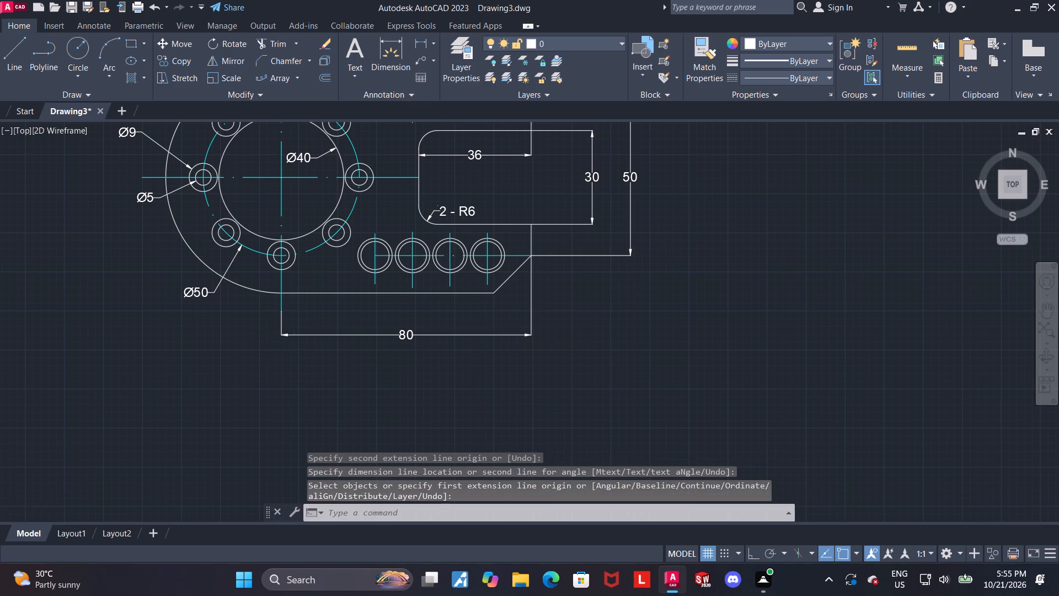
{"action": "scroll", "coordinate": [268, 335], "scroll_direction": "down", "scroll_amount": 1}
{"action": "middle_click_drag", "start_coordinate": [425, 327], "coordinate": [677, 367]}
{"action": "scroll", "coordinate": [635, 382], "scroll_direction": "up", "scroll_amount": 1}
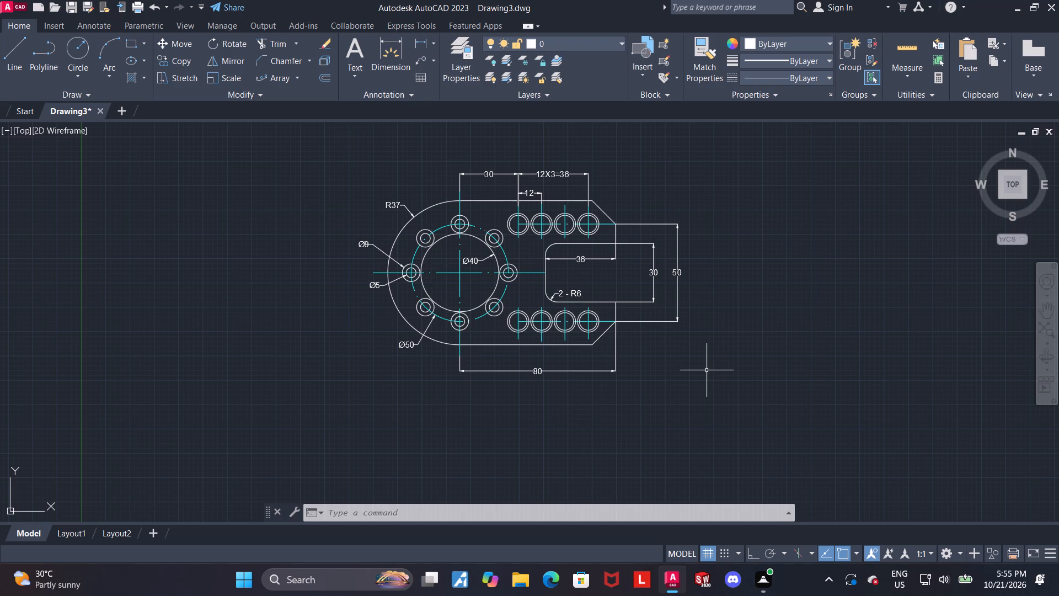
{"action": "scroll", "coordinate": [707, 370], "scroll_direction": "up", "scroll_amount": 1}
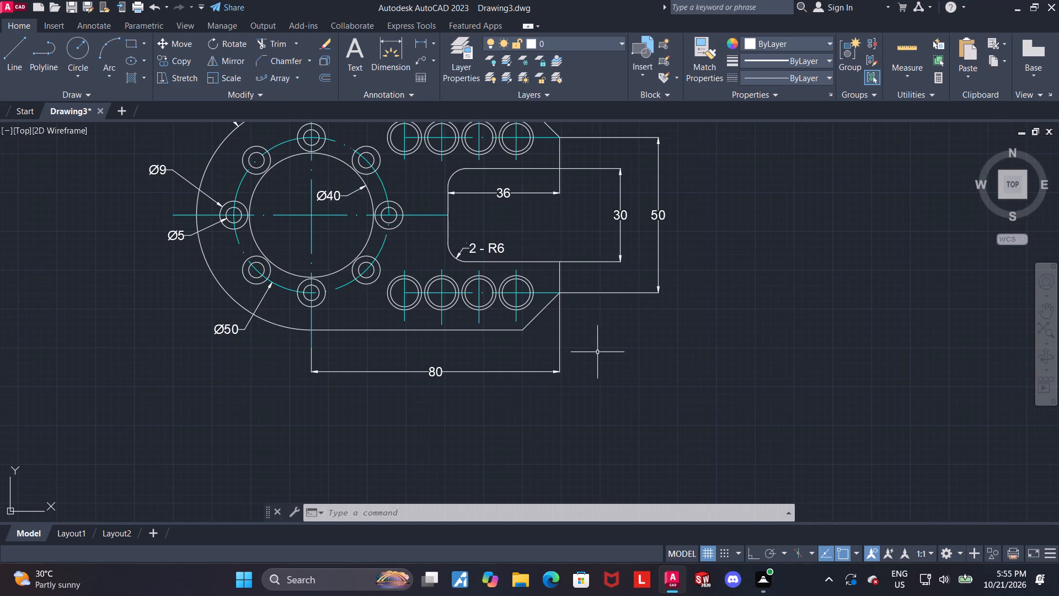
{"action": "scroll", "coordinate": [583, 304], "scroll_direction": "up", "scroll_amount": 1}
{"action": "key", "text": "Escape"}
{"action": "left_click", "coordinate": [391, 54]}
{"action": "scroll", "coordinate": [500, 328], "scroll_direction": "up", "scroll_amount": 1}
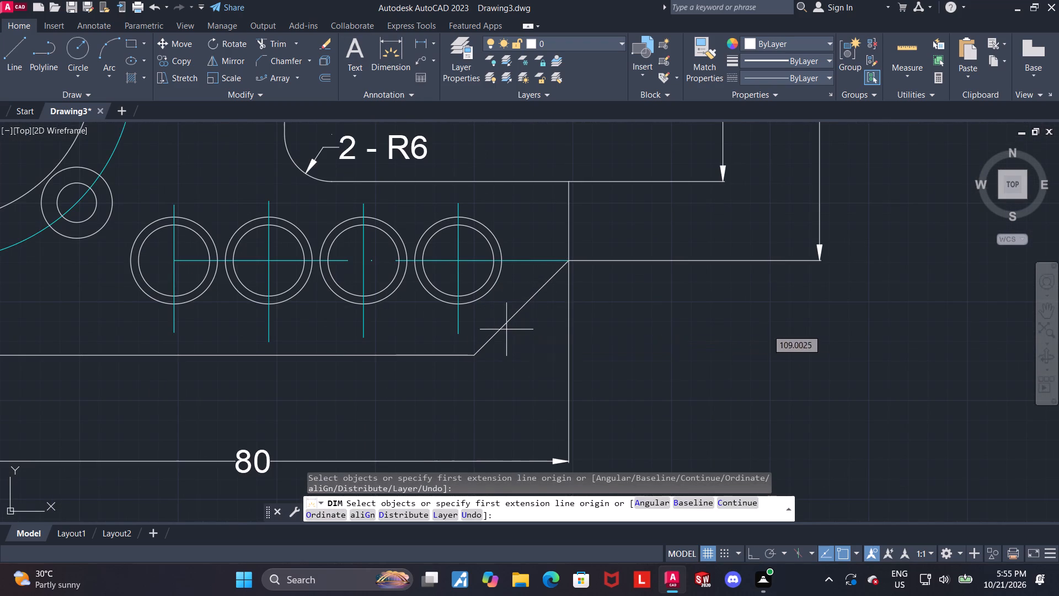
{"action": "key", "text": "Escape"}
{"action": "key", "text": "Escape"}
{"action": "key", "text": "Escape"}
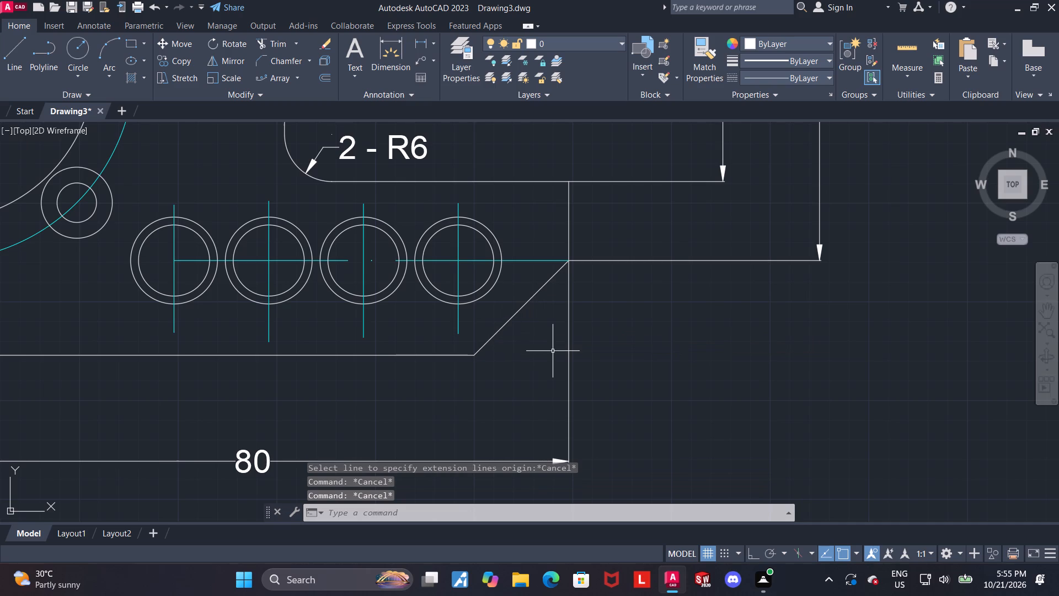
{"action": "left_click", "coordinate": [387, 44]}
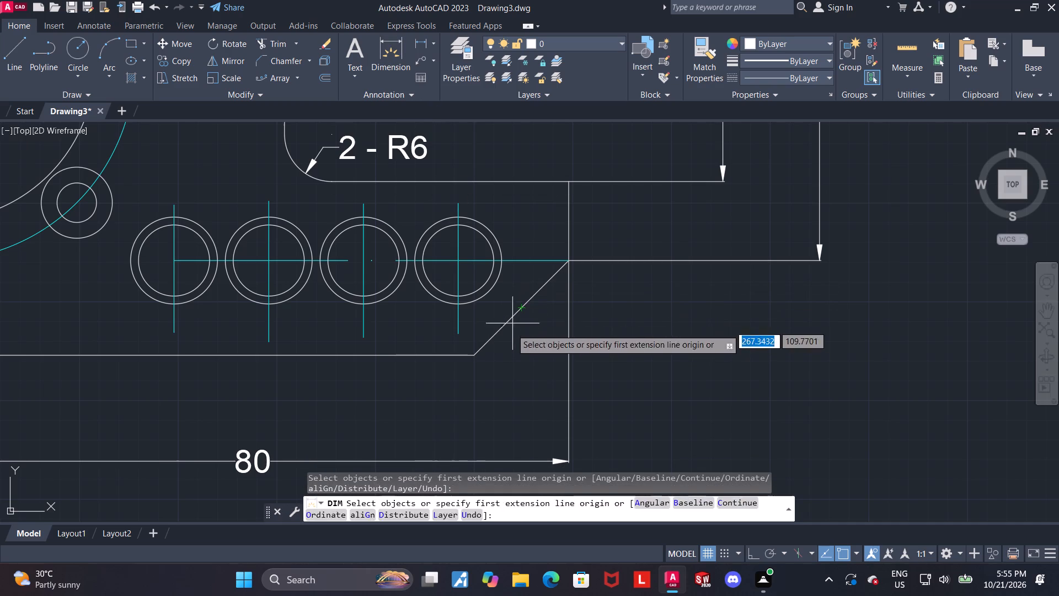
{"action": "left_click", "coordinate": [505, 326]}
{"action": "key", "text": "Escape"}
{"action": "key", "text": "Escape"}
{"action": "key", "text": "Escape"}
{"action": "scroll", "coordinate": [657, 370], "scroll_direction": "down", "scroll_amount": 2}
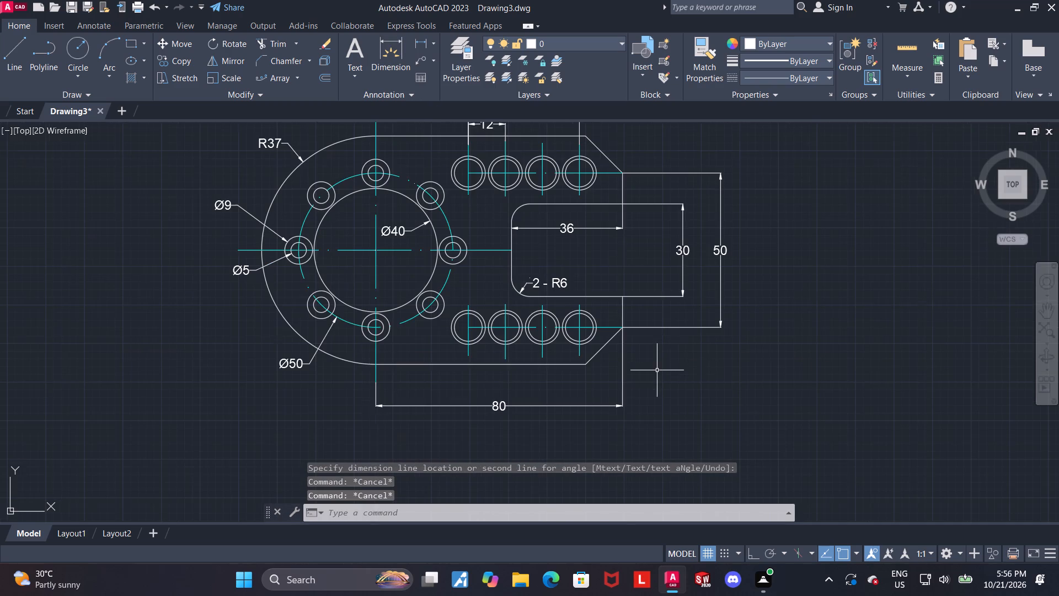
Add a multileader pointing to the lower-right chamfer of the profile with the text "2 - C12".
{"action": "scroll", "coordinate": [643, 297], "scroll_direction": "up", "scroll_amount": 1}
{"action": "key", "text": "Escape"}
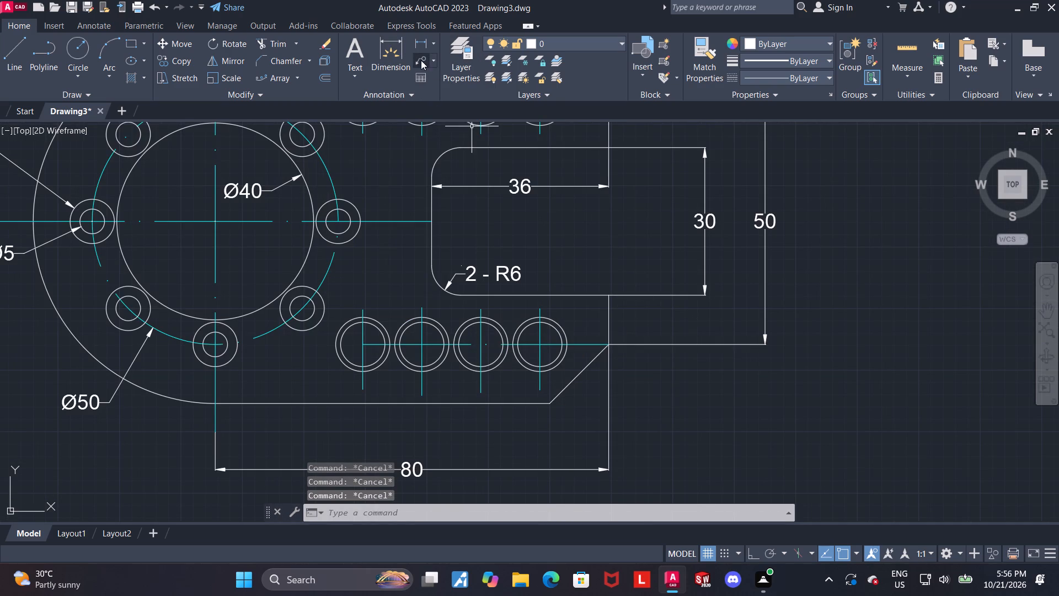
{"action": "left_click", "coordinate": [421, 60]}
{"action": "left_click", "coordinate": [570, 381]}
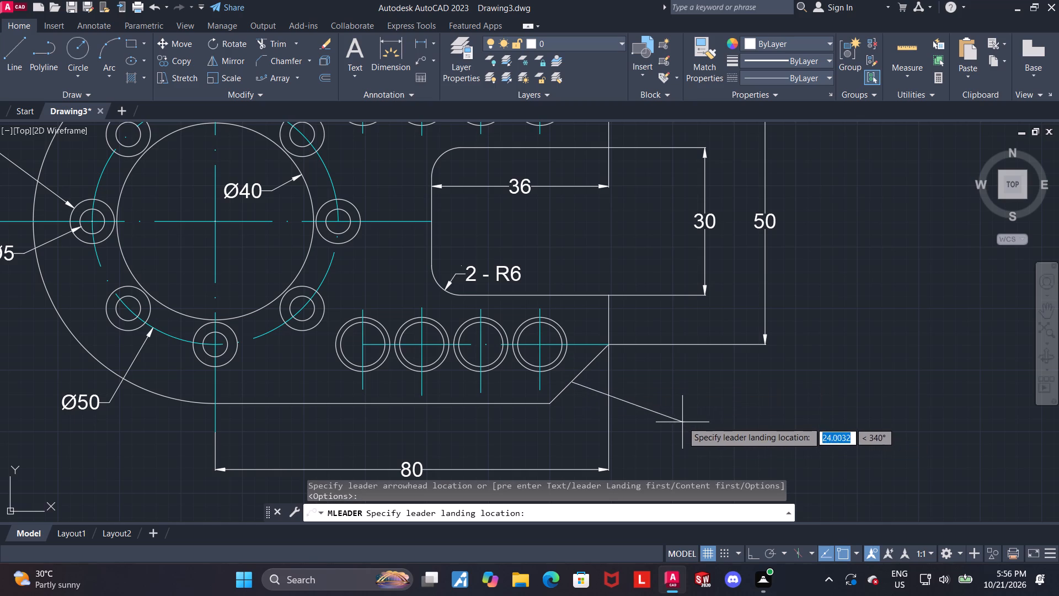
{"action": "left_click", "coordinate": [661, 414]}
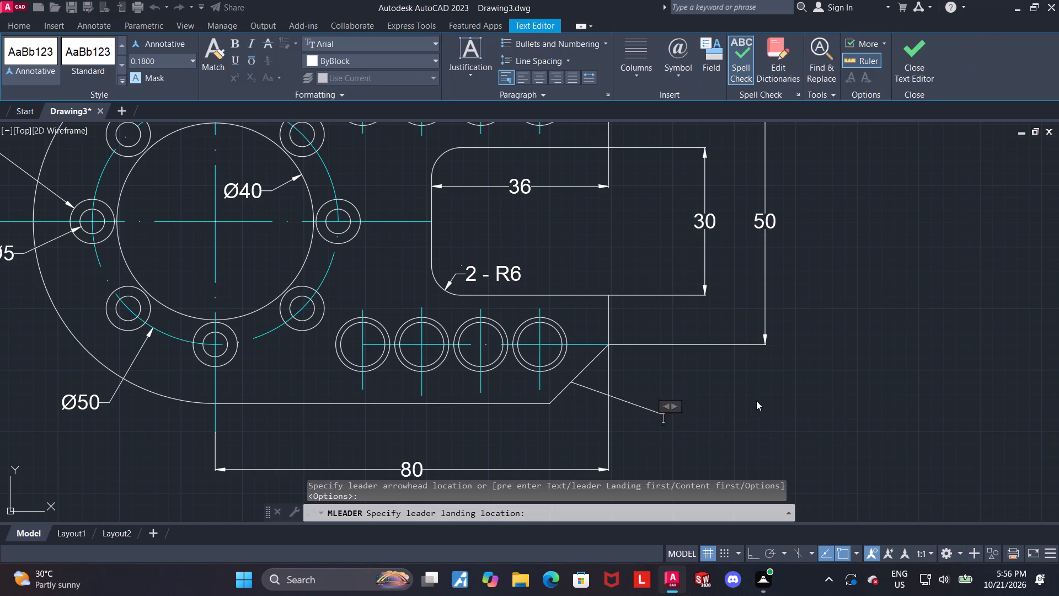
{"action": "type", "text": "2-"}
{"action": "key", "text": "BackSpace"}
{"action": "type", "text": "-"}
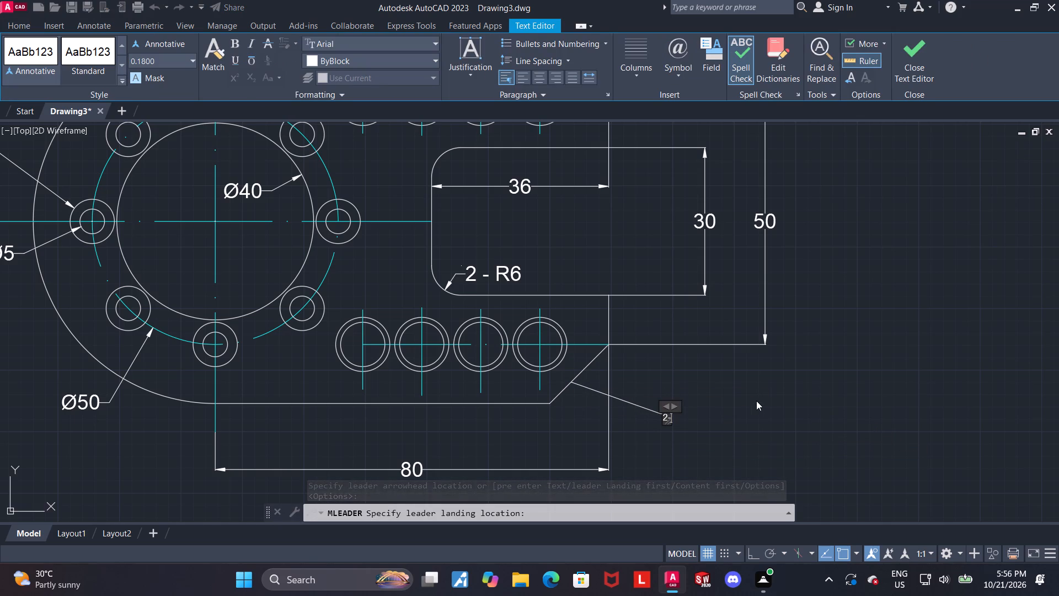
{"action": "key", "text": "space"}
{"action": "key", "text": "BackSpace"}
{"action": "key", "text": "BackSpace"}
{"action": "key", "text": "space"}
{"action": "type", "text": "-"}
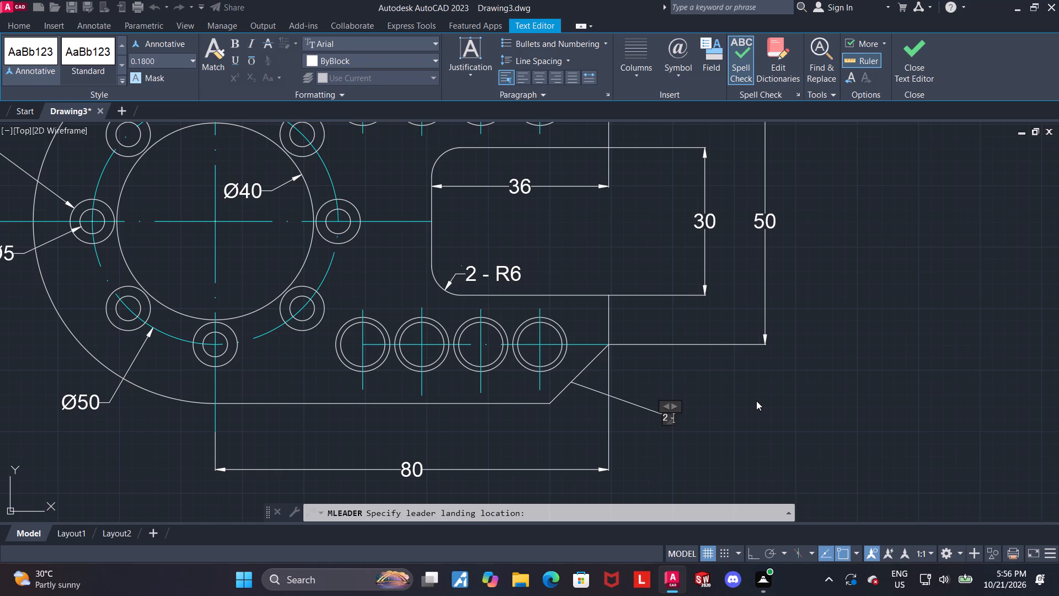
{"action": "key", "text": "space"}
{"action": "type", "text": "12"}
Set the text height of the whole "2 - C12" leader note to 3 and finish the text editing.
{"action": "left_click_drag", "start_coordinate": [175, 61], "coordinate": [88, 60]}
{"action": "left_click", "coordinate": [688, 417]}
{"action": "key", "text": "Right"}
{"action": "left_click_drag", "start_coordinate": [689, 414], "coordinate": [659, 416]}
{"action": "left_click", "coordinate": [691, 413]}
{"action": "left_click", "coordinate": [667, 416]}
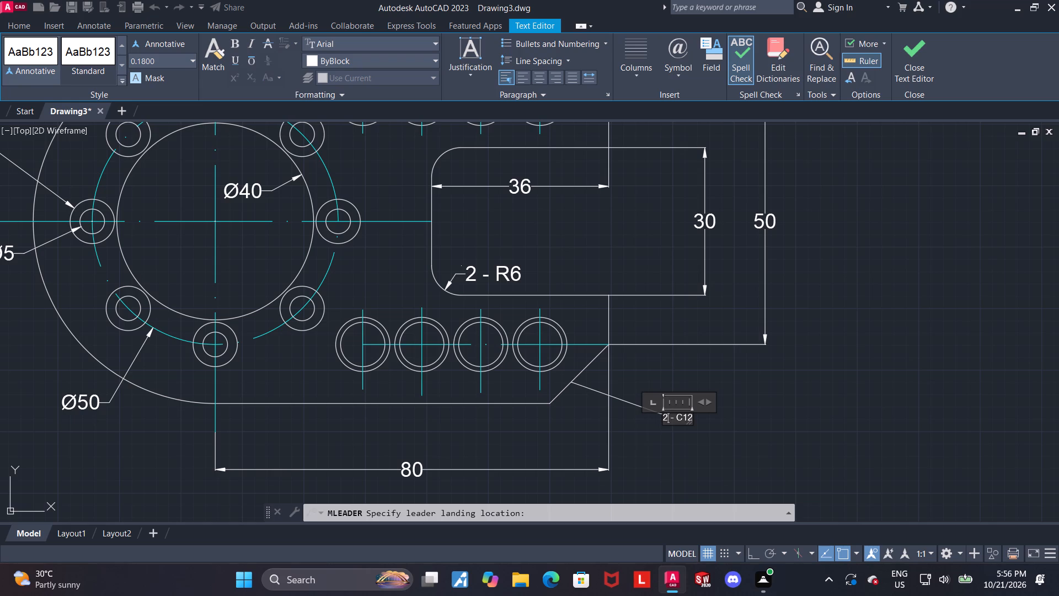
{"action": "left_click_drag", "start_coordinate": [665, 417], "coordinate": [741, 421]}
{"action": "left_click_drag", "start_coordinate": [168, 64], "coordinate": [87, 64]}
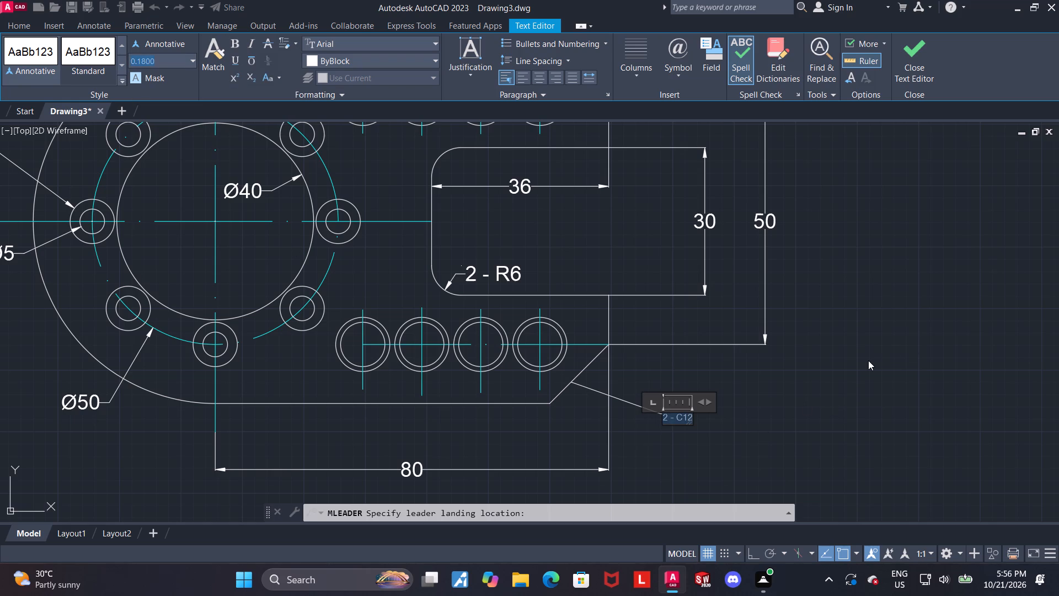
{"action": "key", "text": "3"}
{"action": "key", "text": "Return"}
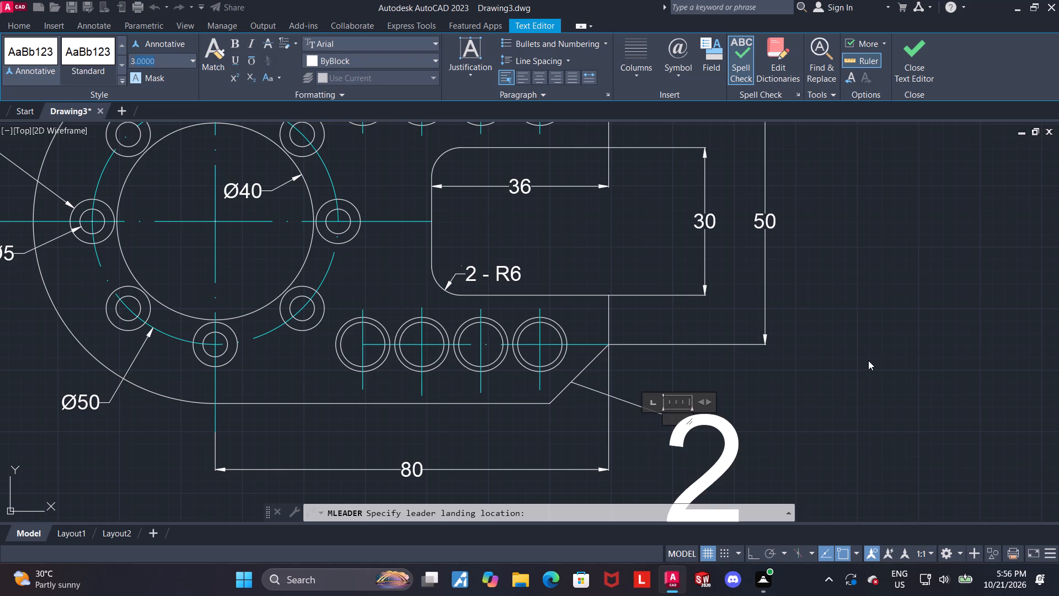
{"action": "scroll", "coordinate": [849, 338], "scroll_direction": "down", "scroll_amount": 2}
{"action": "left_click", "coordinate": [901, 60]}
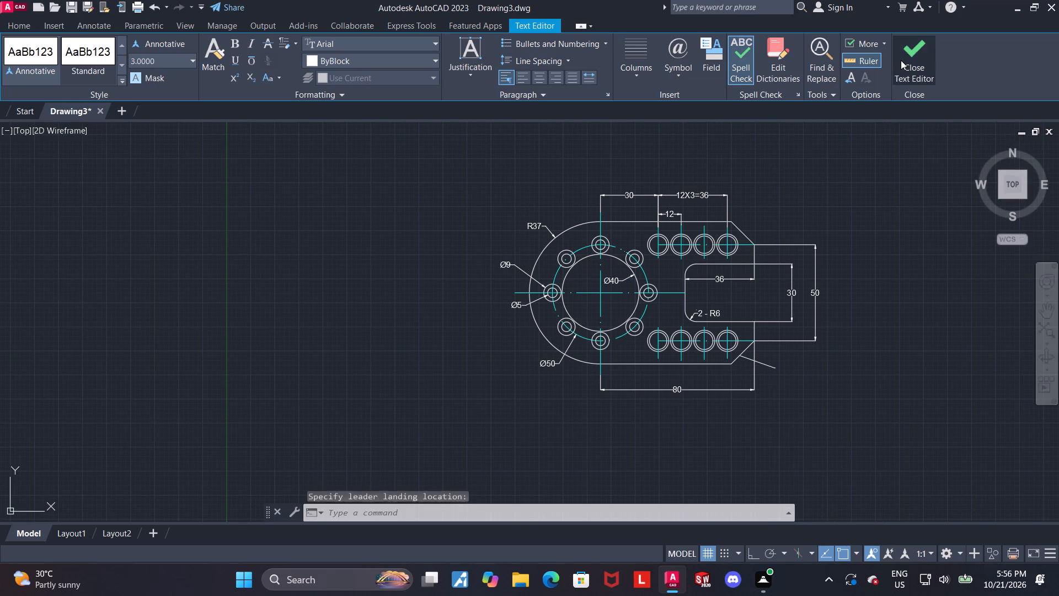
Widen the leader note's text frame to about 23 so that "2 - C12" fits on a single line.
{"action": "scroll", "coordinate": [828, 381], "scroll_direction": "up", "scroll_amount": 2}
{"action": "double_click", "coordinate": [707, 396]}
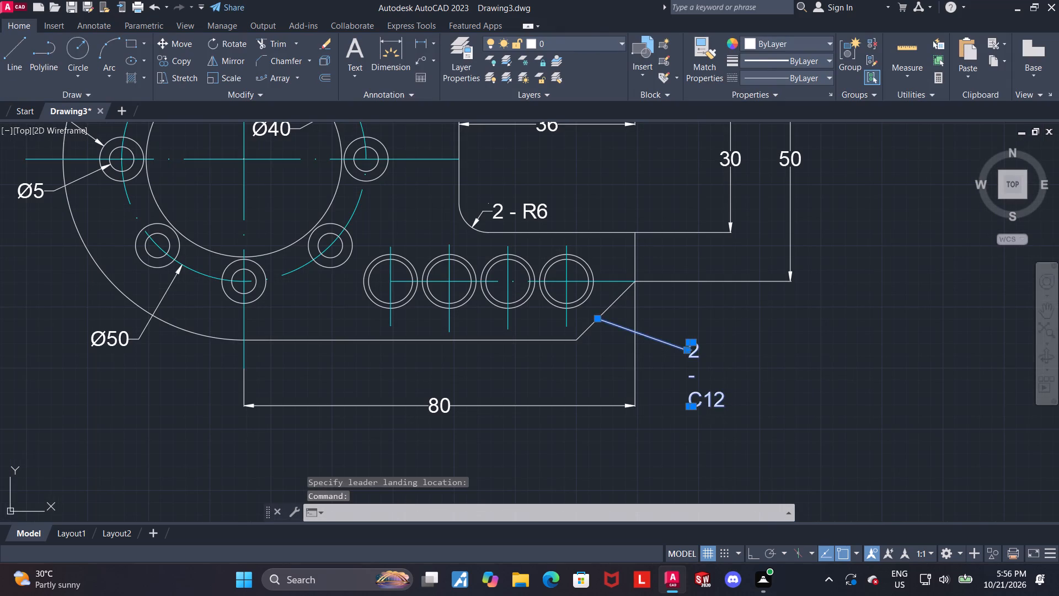
{"action": "left_click_drag", "start_coordinate": [710, 334], "coordinate": [822, 334]}
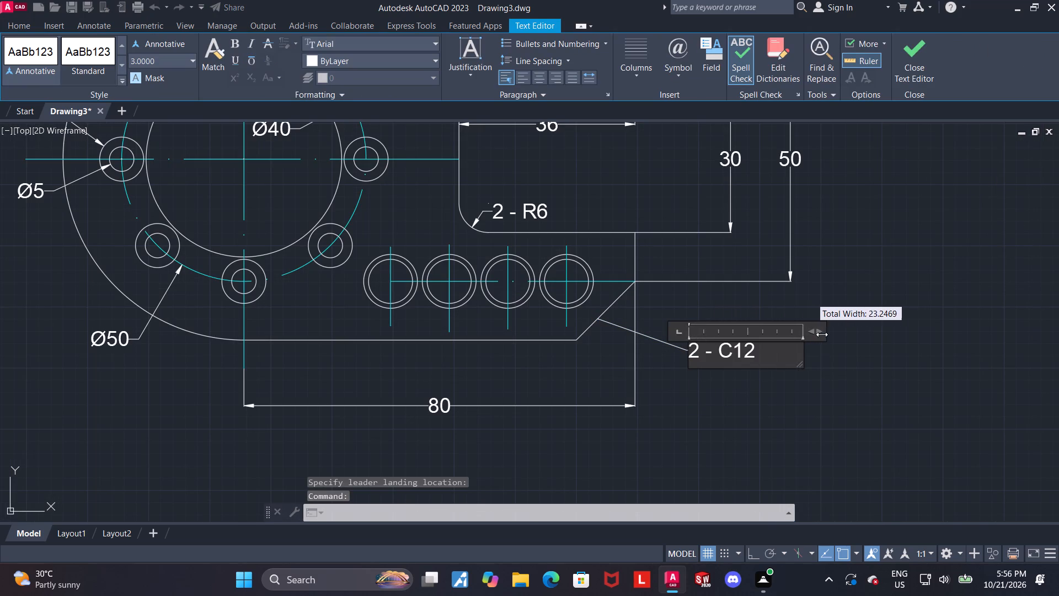
{"action": "left_click_drag", "start_coordinate": [822, 334], "coordinate": [823, 334]}
{"action": "left_click", "coordinate": [916, 73]}
Add a diameter dimension to the outer circle of the rightmost pair in the upper row, placing its text beyond the upper chamfer.
{"action": "scroll", "coordinate": [827, 317], "scroll_direction": "down", "scroll_amount": 1}
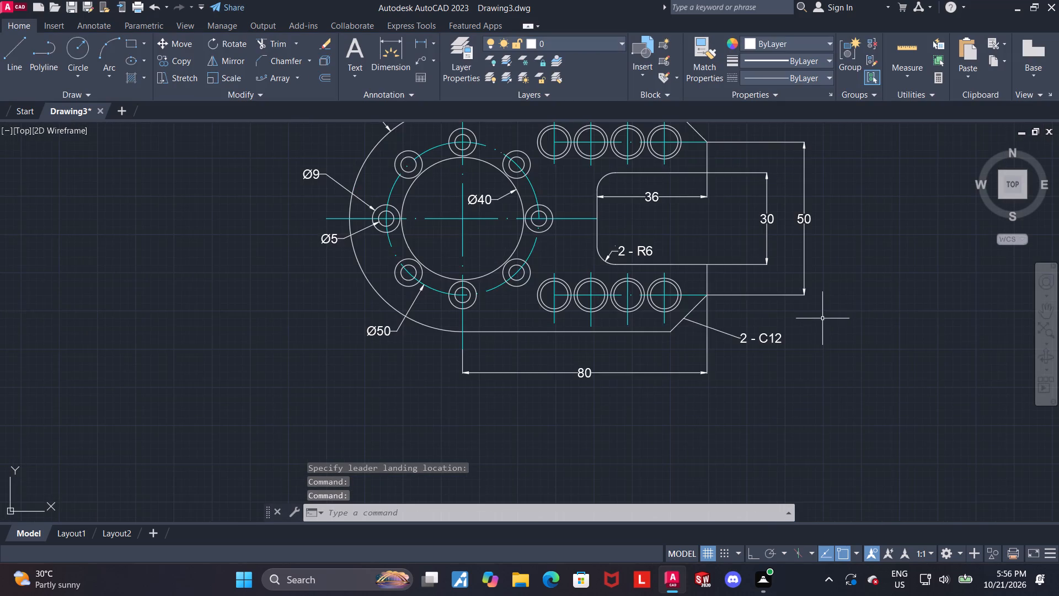
{"action": "middle_click_drag", "start_coordinate": [793, 336], "coordinate": [438, 423]}
{"action": "scroll", "coordinate": [438, 408], "scroll_direction": "down", "scroll_amount": 1}
{"action": "middle_click_drag", "start_coordinate": [465, 402], "coordinate": [589, 341]}
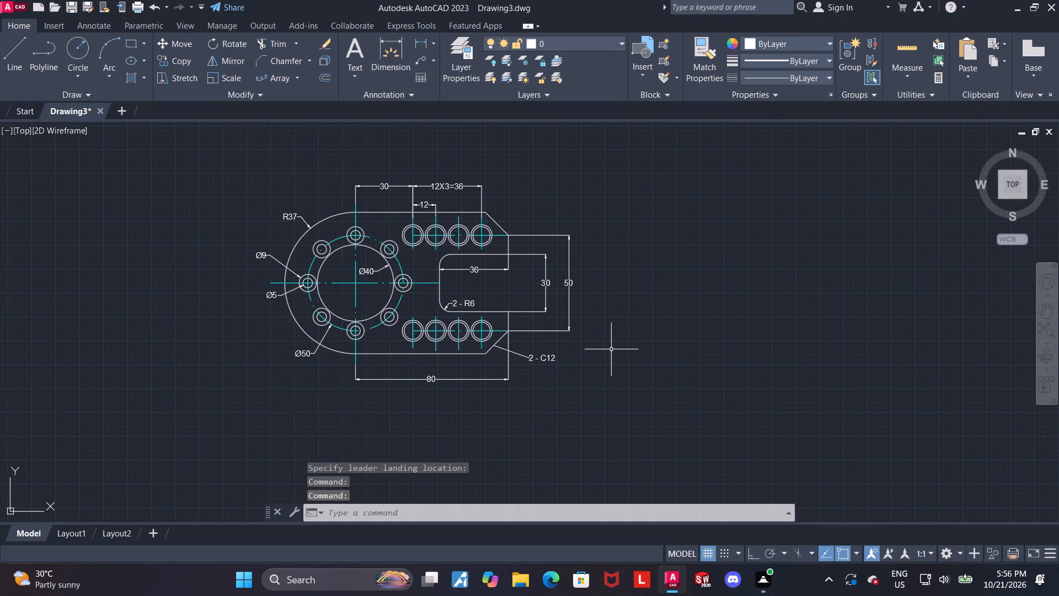
{"action": "scroll", "coordinate": [604, 353], "scroll_direction": "up", "scroll_amount": 1}
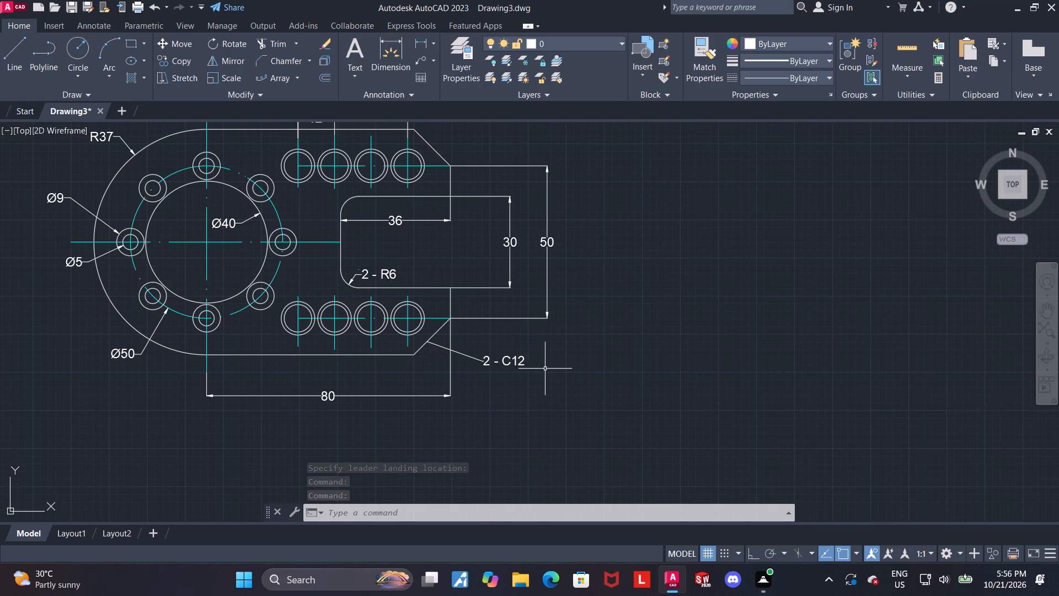
{"action": "middle_click_drag", "start_coordinate": [634, 339], "coordinate": [662, 352]}
{"action": "middle_click_drag", "start_coordinate": [665, 315], "coordinate": [684, 409]}
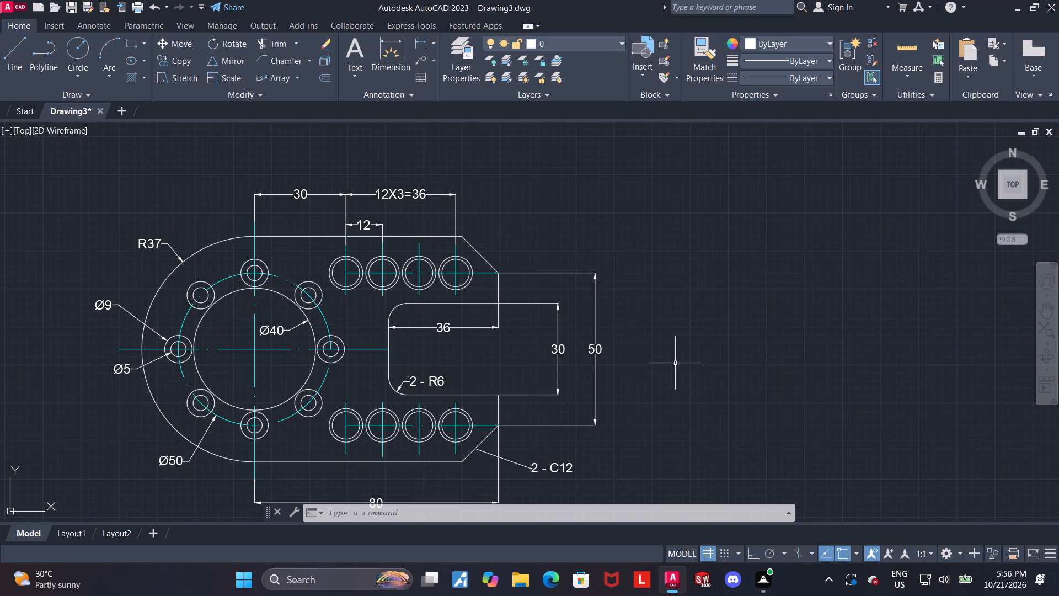
{"action": "scroll", "coordinate": [500, 224], "scroll_direction": "up", "scroll_amount": 1}
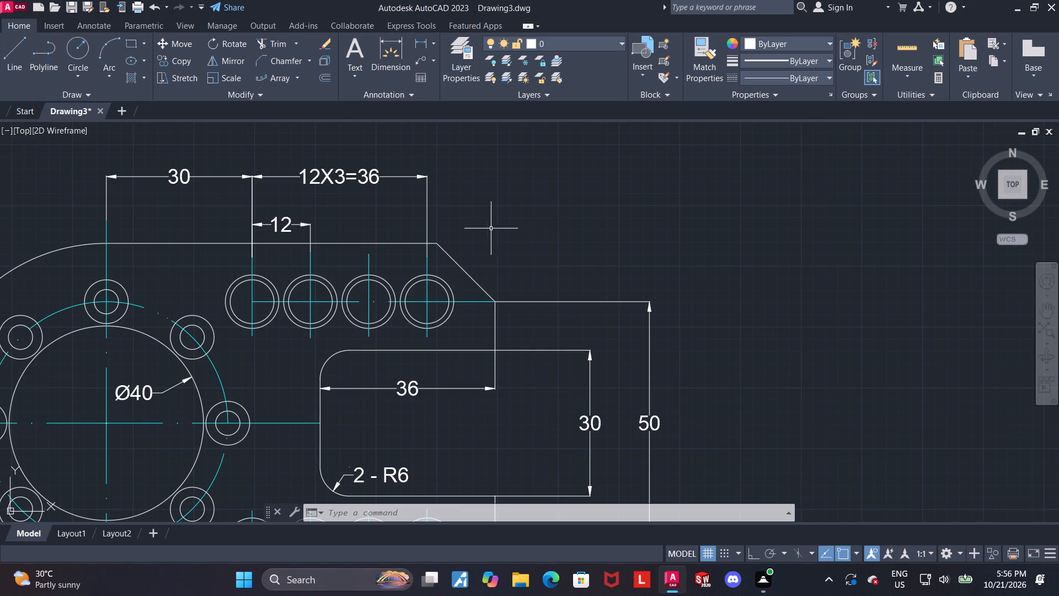
{"action": "scroll", "coordinate": [468, 189], "scroll_direction": "up", "scroll_amount": 1}
{"action": "left_click", "coordinate": [392, 51]}
{"action": "scroll", "coordinate": [431, 310], "scroll_direction": "up", "scroll_amount": 1}
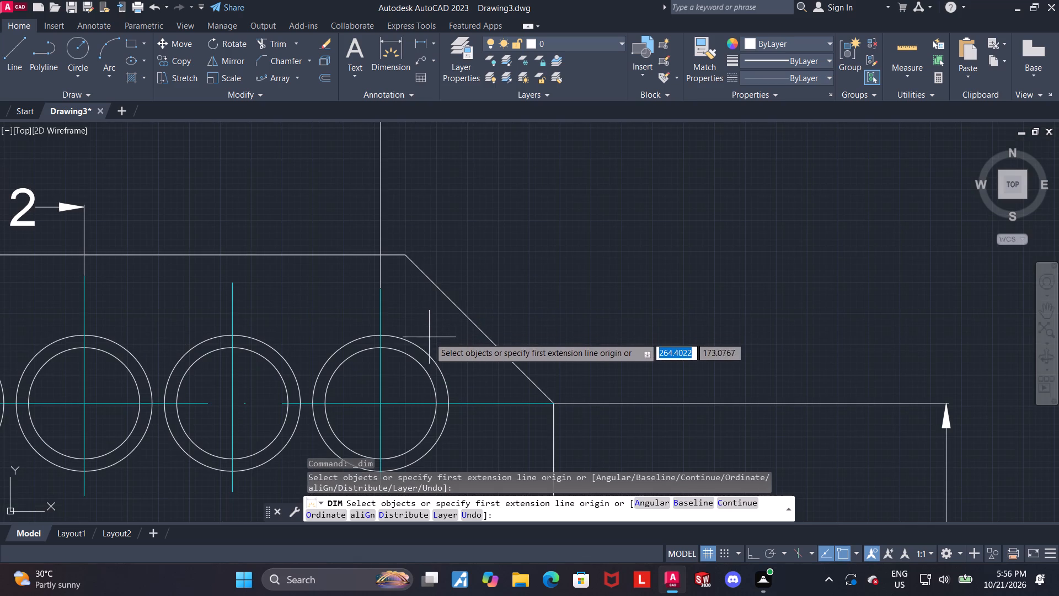
{"action": "left_click", "coordinate": [426, 349]}
{"action": "left_click", "coordinate": [535, 258]}
{"action": "key", "text": "Escape"}
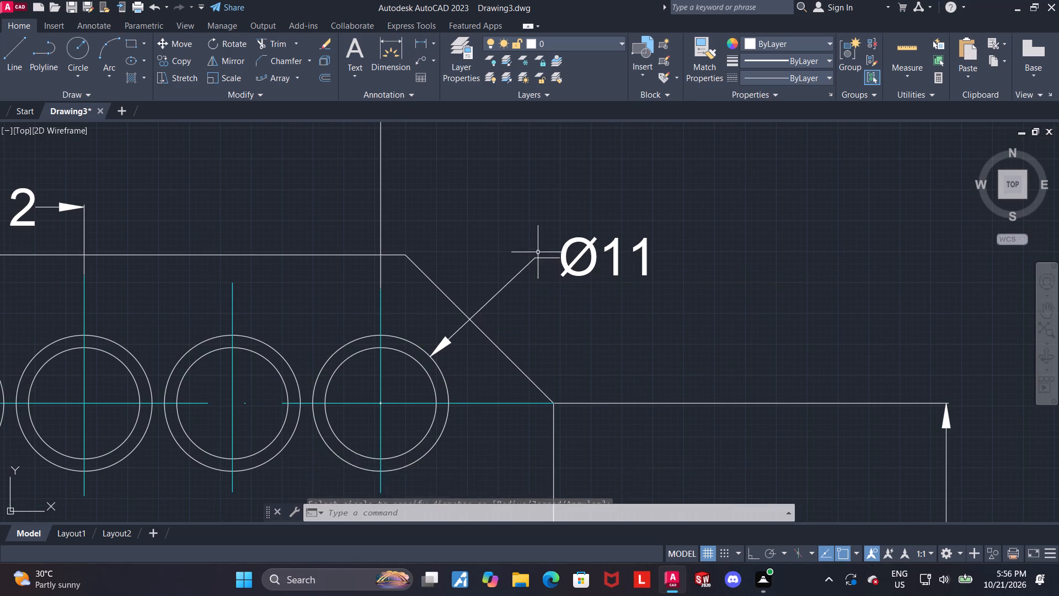
Add a diameter dimension to the inner circle of the same rightmost pair, placing its text above the profile's top edge.
{"action": "left_click", "coordinate": [382, 49]}
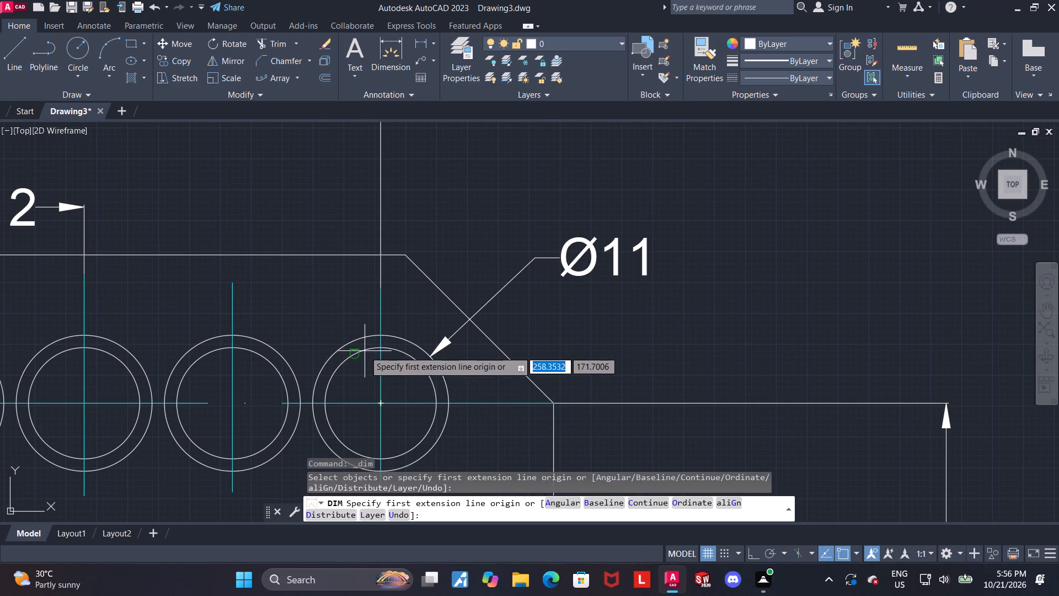
{"action": "scroll", "coordinate": [322, 379], "scroll_direction": "up", "scroll_amount": 1}
{"action": "left_click", "coordinate": [355, 355]}
{"action": "scroll", "coordinate": [355, 354], "scroll_direction": "down", "scroll_amount": 2}
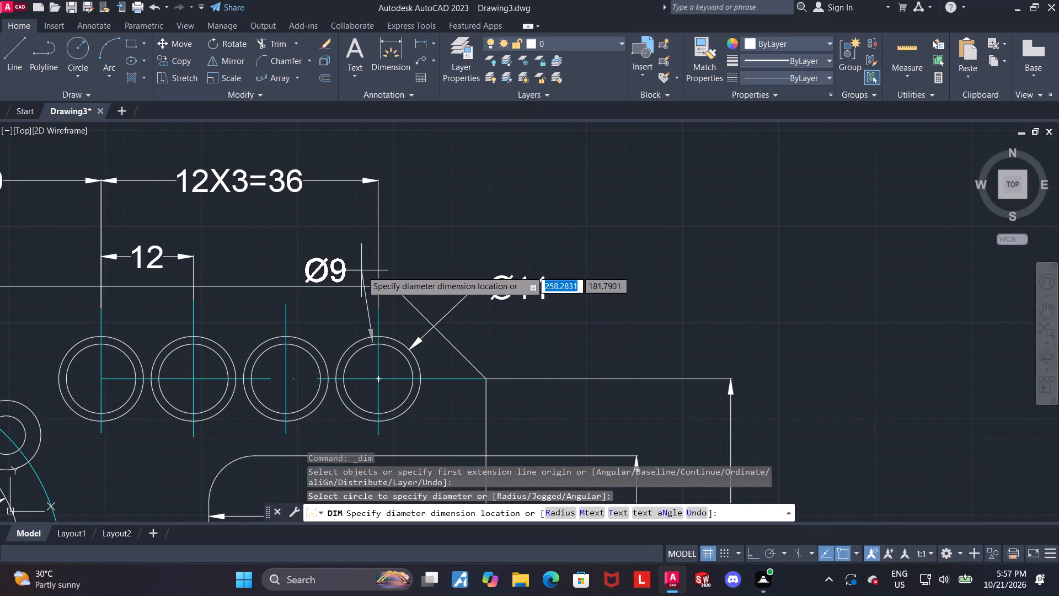
{"action": "left_click", "coordinate": [350, 251]}
{"action": "key", "text": "Escape"}
Review the whole profile with all its dimensions and leader notes.
{"action": "scroll", "coordinate": [420, 265], "scroll_direction": "down", "scroll_amount": 2}
{"action": "middle_click_drag", "start_coordinate": [522, 305], "coordinate": [657, 286]}
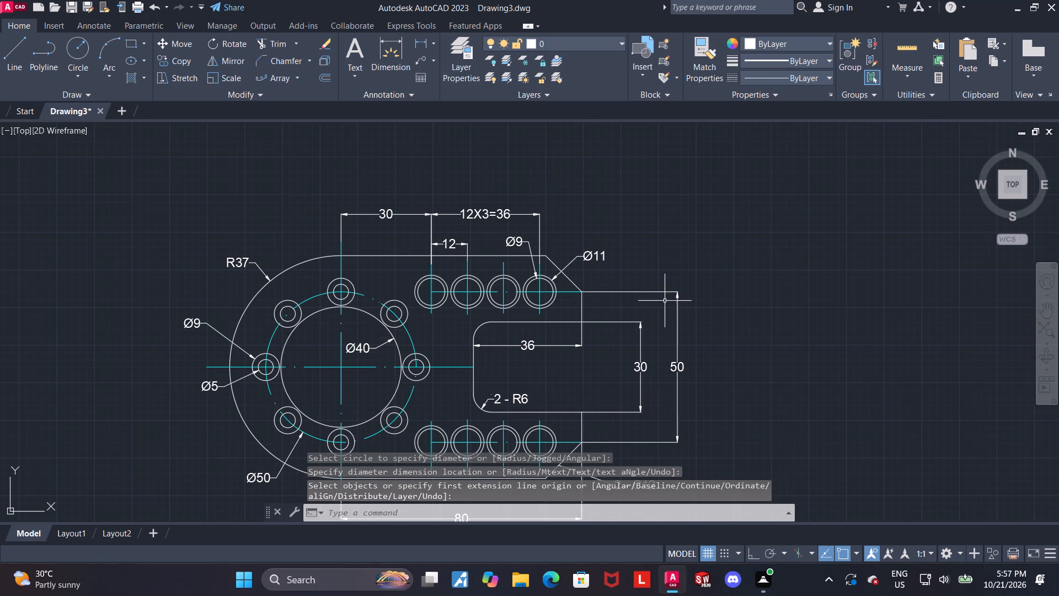
{"action": "middle_click_drag", "start_coordinate": [695, 253], "coordinate": [706, 232]}
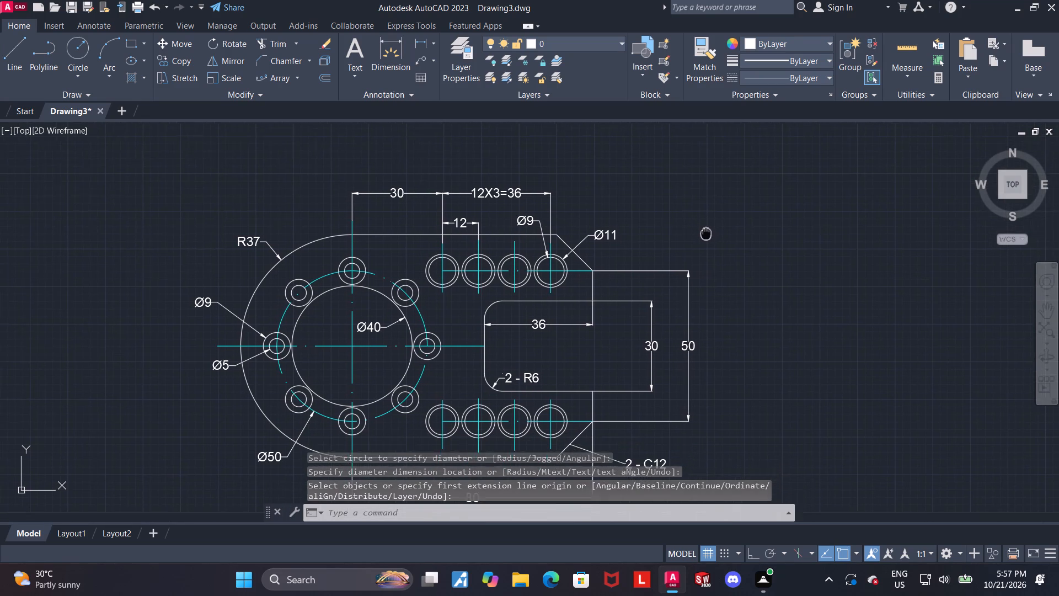
{"action": "middle_click_drag", "start_coordinate": [706, 232], "coordinate": [709, 213]}
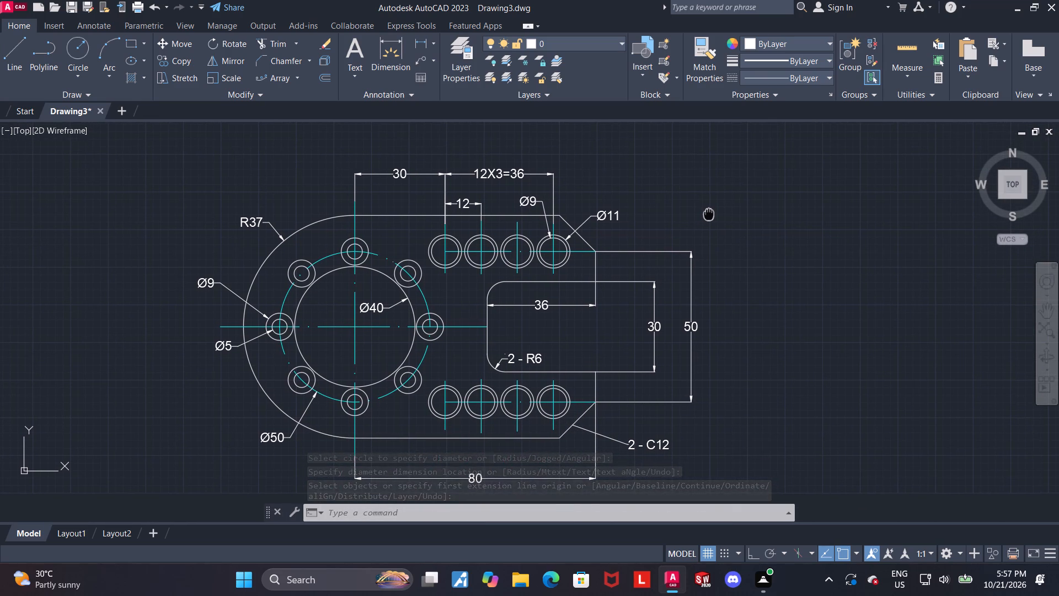
{"action": "middle_click_drag", "start_coordinate": [709, 213], "coordinate": [707, 194]}
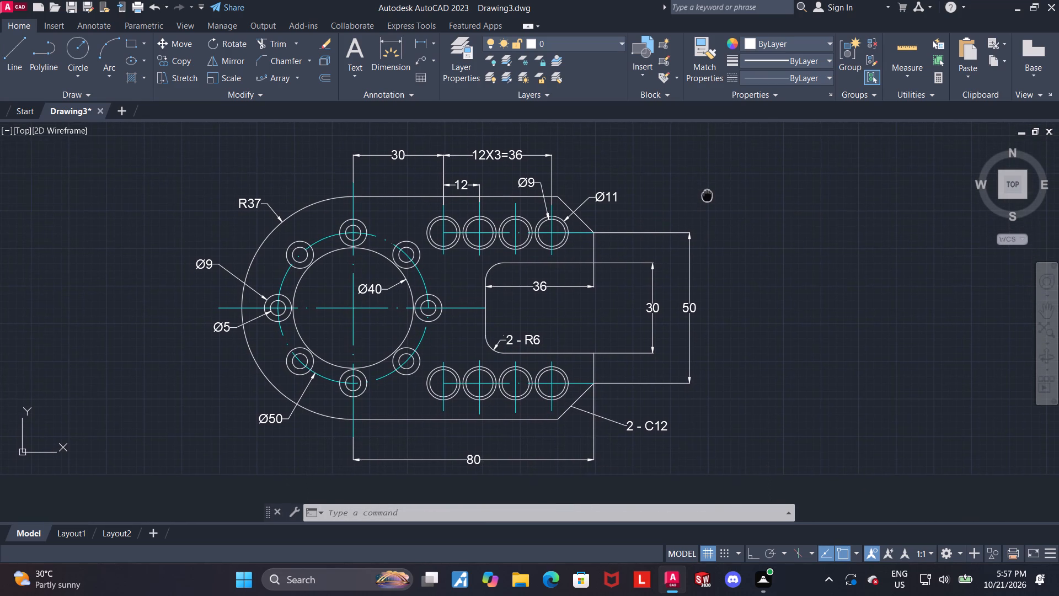
{"action": "middle_click_drag", "start_coordinate": [707, 194], "coordinate": [719, 180]}
{"action": "middle_click_drag", "start_coordinate": [726, 216], "coordinate": [742, 201]}
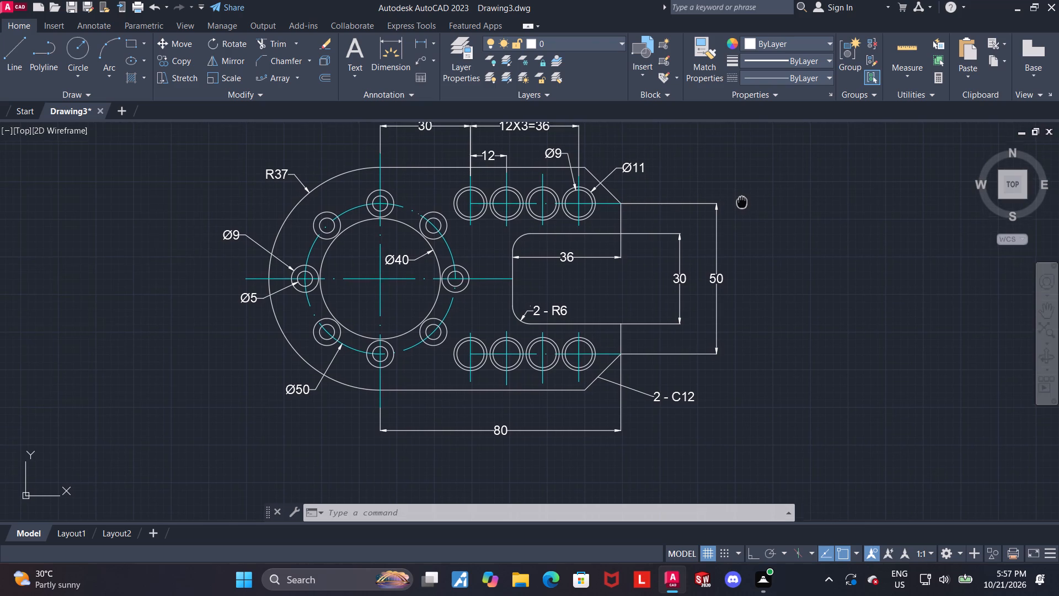
{"action": "middle_click_drag", "start_coordinate": [742, 201], "coordinate": [757, 212]}
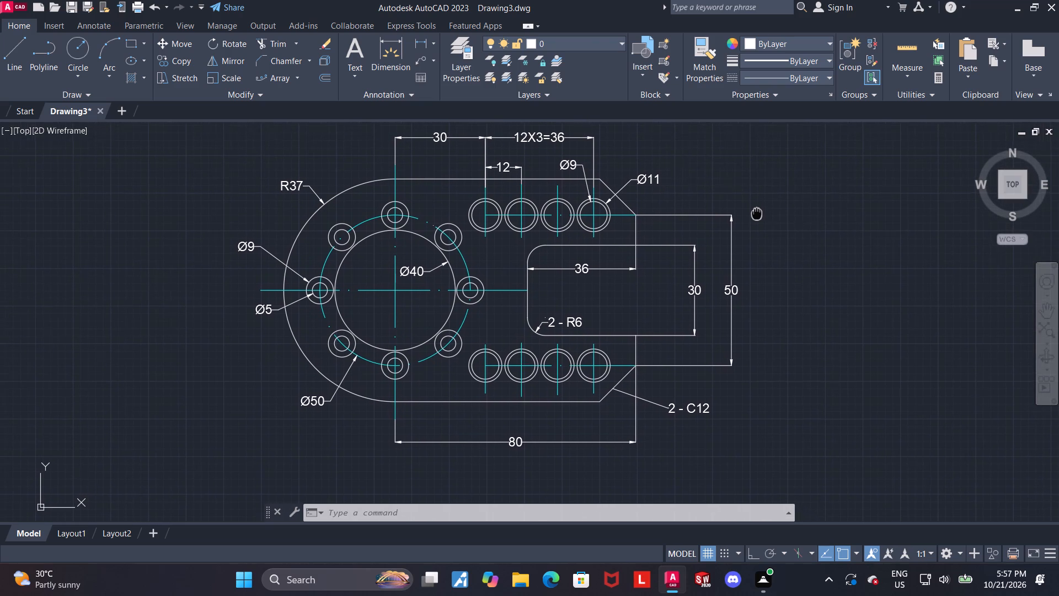
{"action": "middle_click_drag", "start_coordinate": [757, 212], "coordinate": [773, 227]}
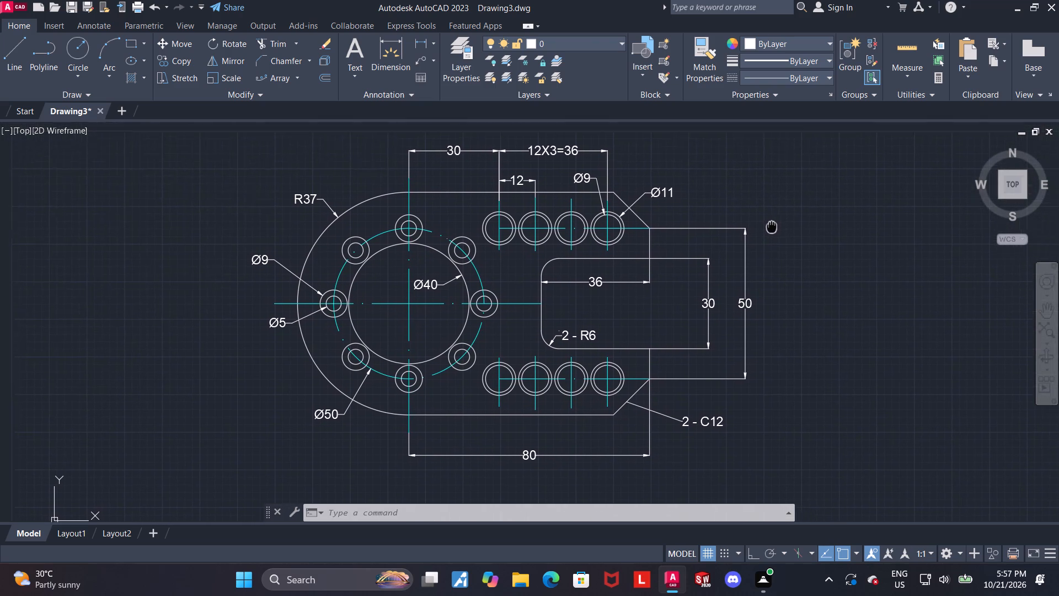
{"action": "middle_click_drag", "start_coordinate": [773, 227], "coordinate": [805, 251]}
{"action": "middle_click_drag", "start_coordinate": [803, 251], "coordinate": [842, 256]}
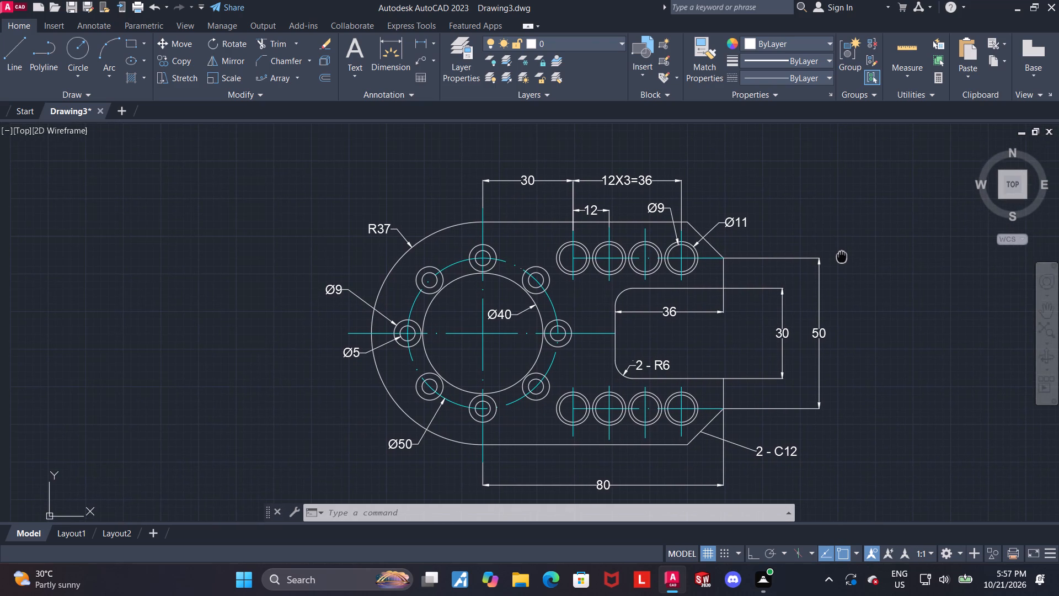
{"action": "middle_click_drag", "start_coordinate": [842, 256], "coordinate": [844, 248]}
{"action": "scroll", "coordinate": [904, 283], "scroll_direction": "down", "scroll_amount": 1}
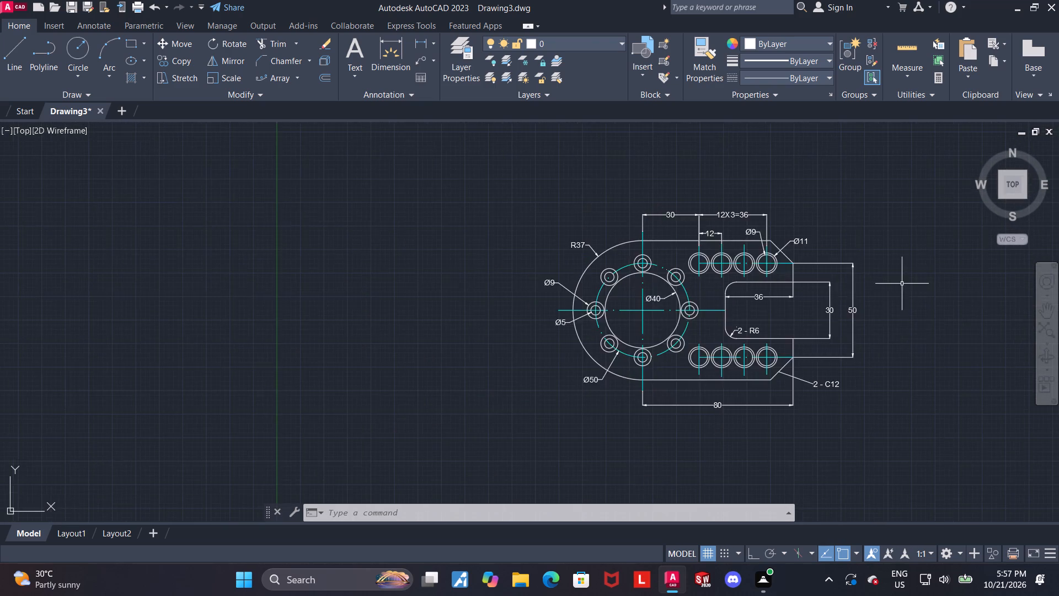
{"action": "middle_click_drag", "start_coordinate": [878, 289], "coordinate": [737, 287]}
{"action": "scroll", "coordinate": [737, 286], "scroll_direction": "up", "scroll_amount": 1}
Modify the Standard dimension style, setting the colour of both the dimension lines and the extension lines to Red.
{"action": "key", "text": "d"}
{"action": "key", "text": "Return"}
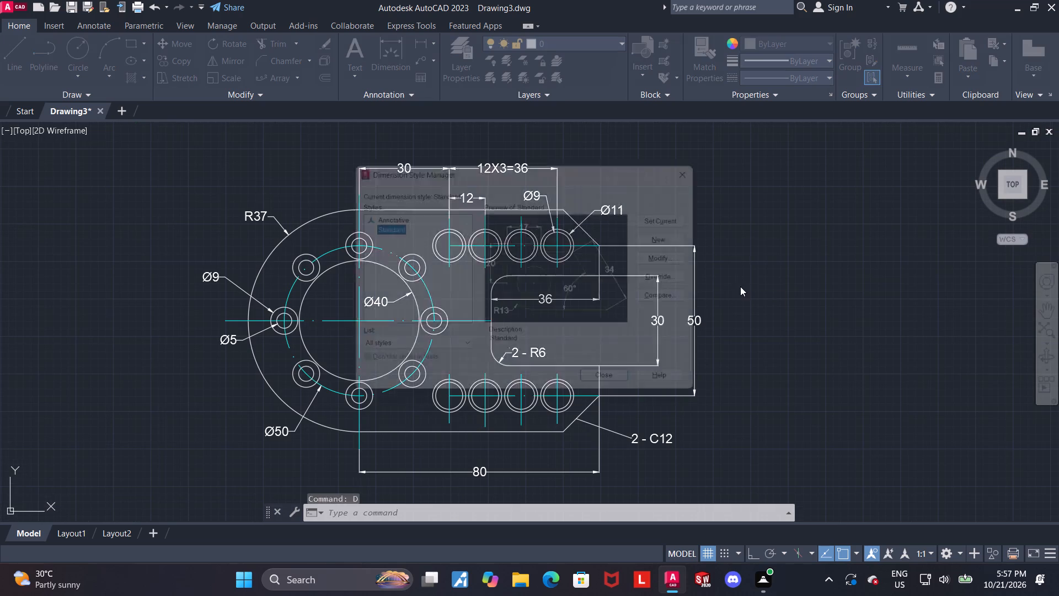
{"action": "left_click", "coordinate": [692, 252]}
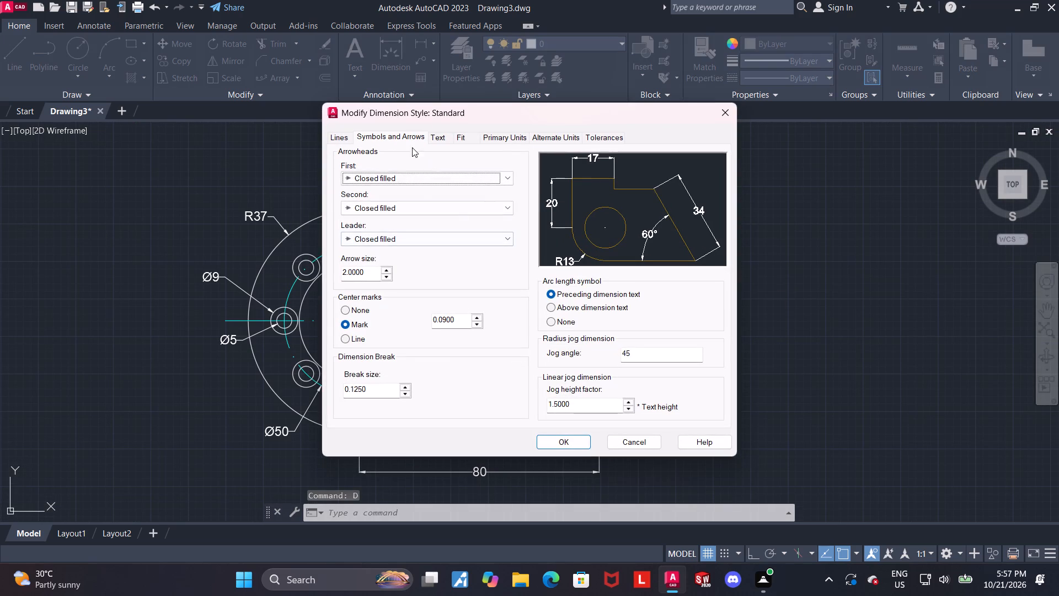
{"action": "left_click", "coordinate": [346, 137]}
{"action": "left_click", "coordinate": [474, 164]}
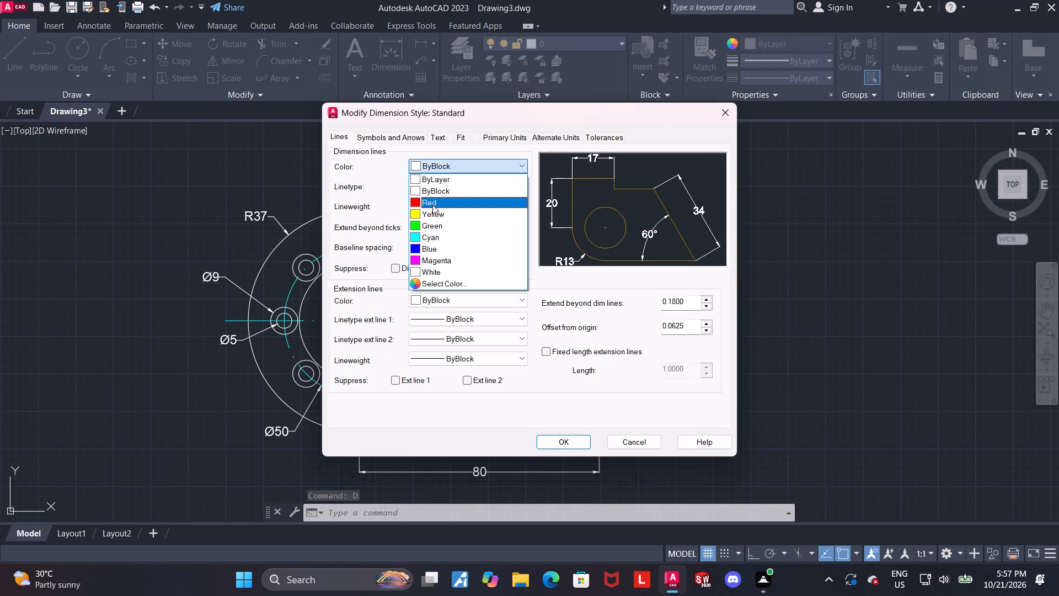
{"action": "left_click", "coordinate": [432, 204]}
{"action": "left_click", "coordinate": [451, 300]}
{"action": "left_click", "coordinate": [438, 338]}
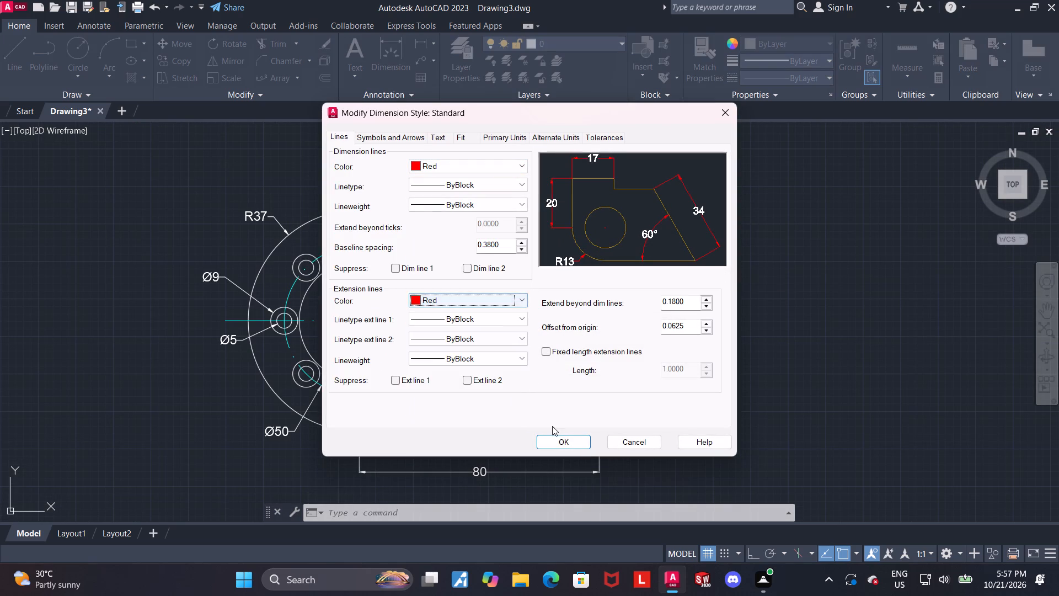
{"action": "left_click", "coordinate": [555, 441]}
{"action": "left_click", "coordinate": [638, 387]}
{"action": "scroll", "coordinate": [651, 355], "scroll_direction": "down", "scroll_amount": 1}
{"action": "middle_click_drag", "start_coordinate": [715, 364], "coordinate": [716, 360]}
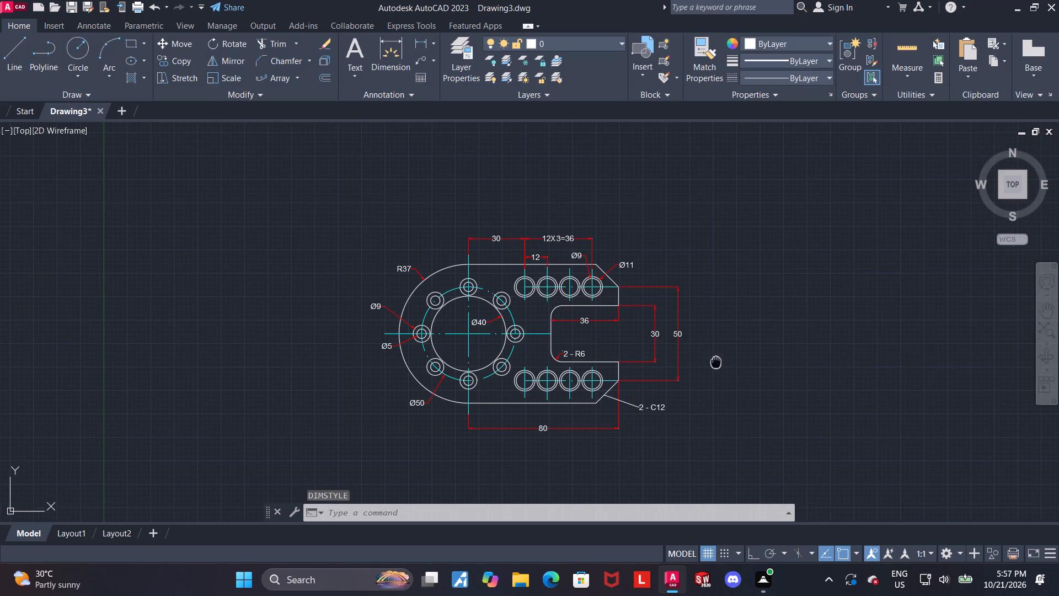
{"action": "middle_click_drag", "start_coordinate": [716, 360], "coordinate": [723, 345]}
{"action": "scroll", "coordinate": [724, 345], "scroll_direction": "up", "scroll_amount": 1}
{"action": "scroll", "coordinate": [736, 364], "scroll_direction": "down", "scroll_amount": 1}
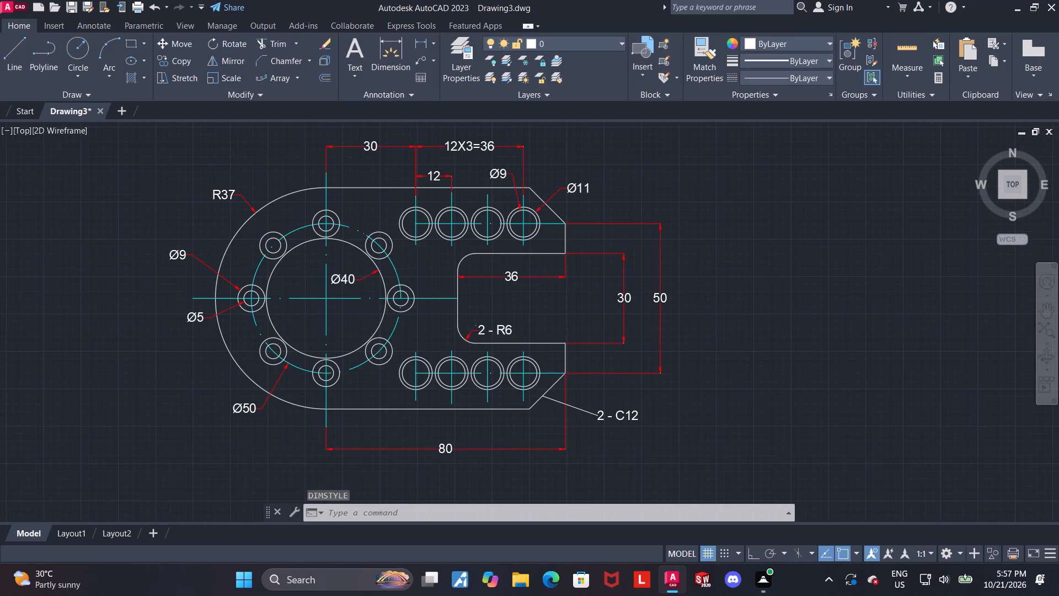
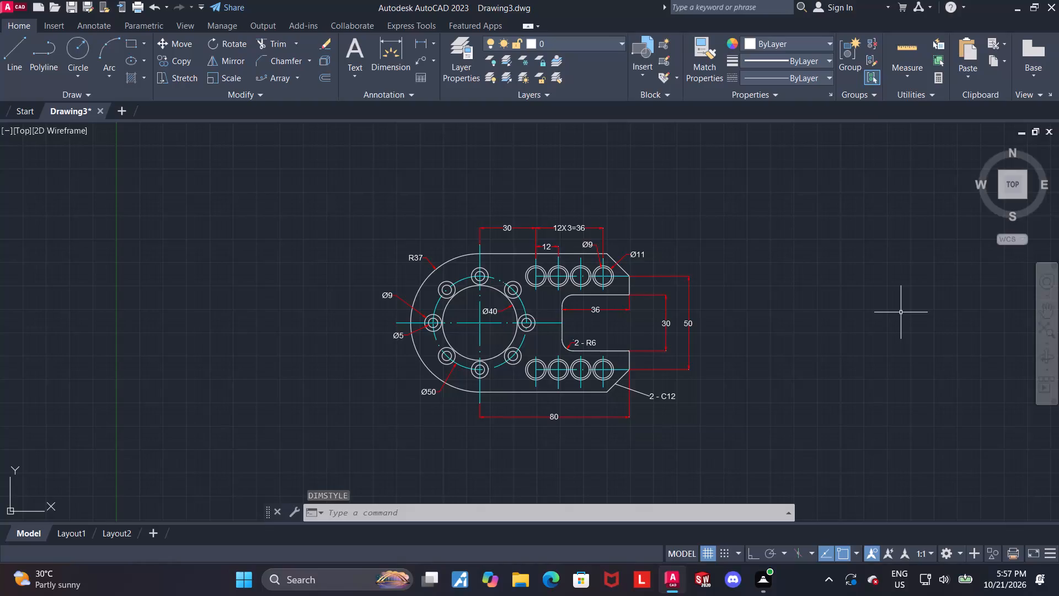
Turn off command history logging with LOGFILEOFF.
{"action": "type", "text": "logfile"}
{"action": "left_click", "coordinate": [937, 350]}
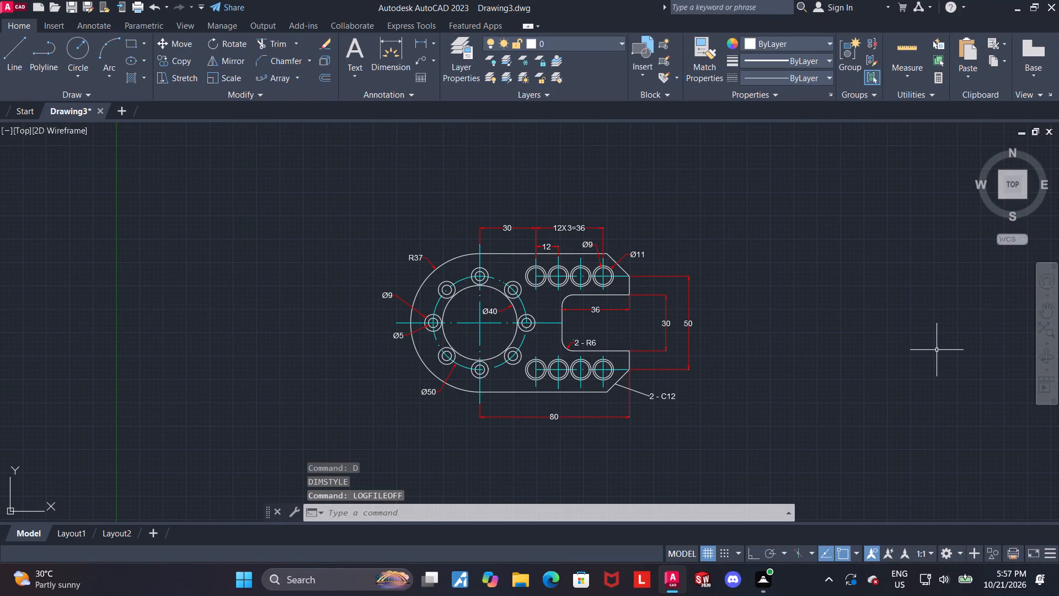
Save the drawing in the Downloads folder under the name indexing track plate.
{"action": "key", "text": "ctrl+s"}
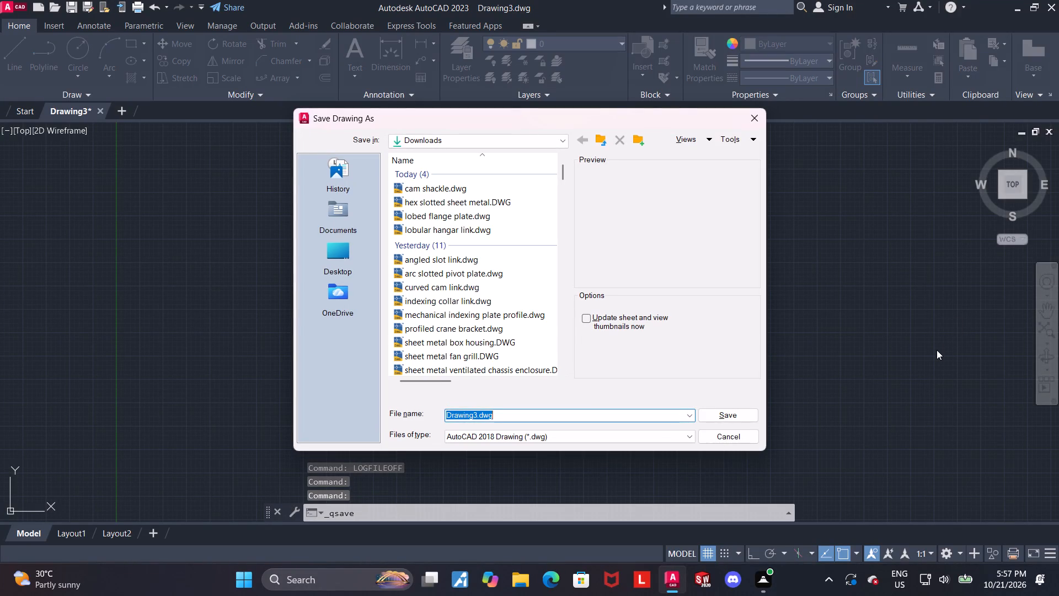
{"action": "type", "text": "indexing track plate"}
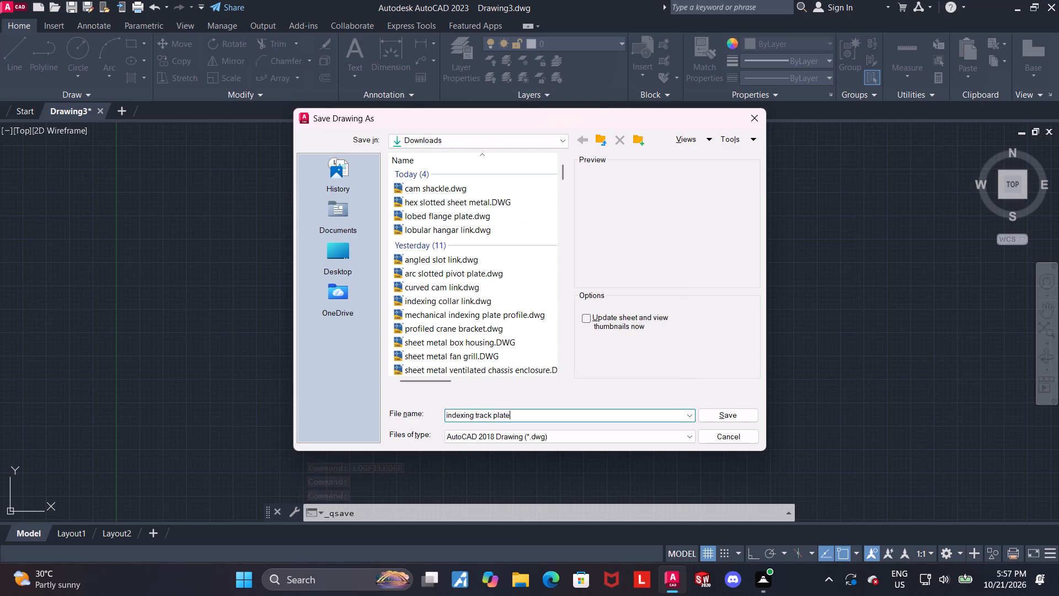
{"action": "key", "text": "Return"}
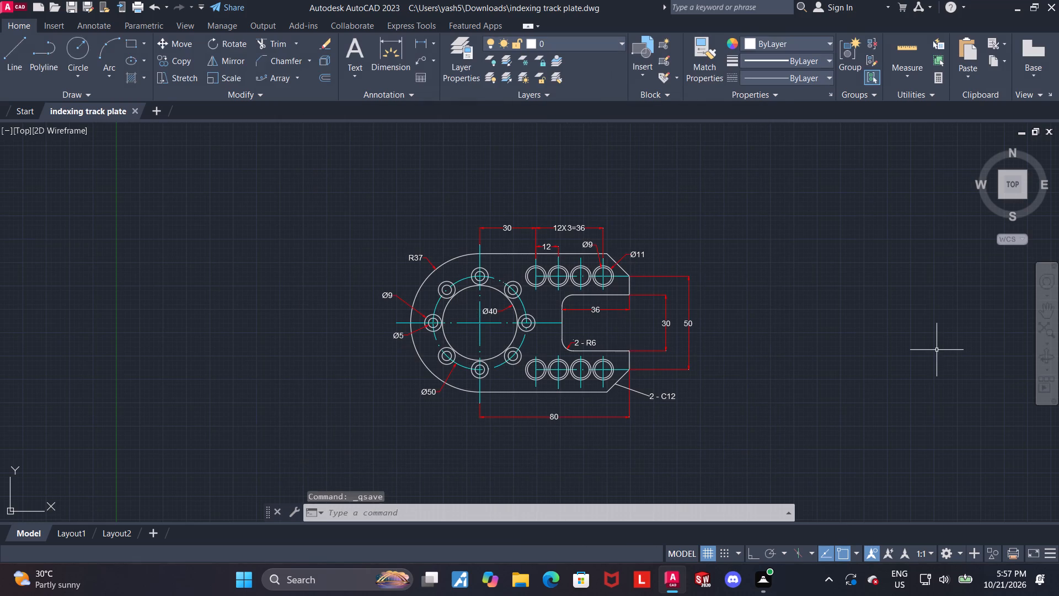
Set up a plot with the DWG To PDF.pc3 plotter on ISO A4 (297.00 x 210.00 MM) paper, with the plot centred.
{"action": "type", "text": "plot"}
{"action": "key", "text": "Return"}
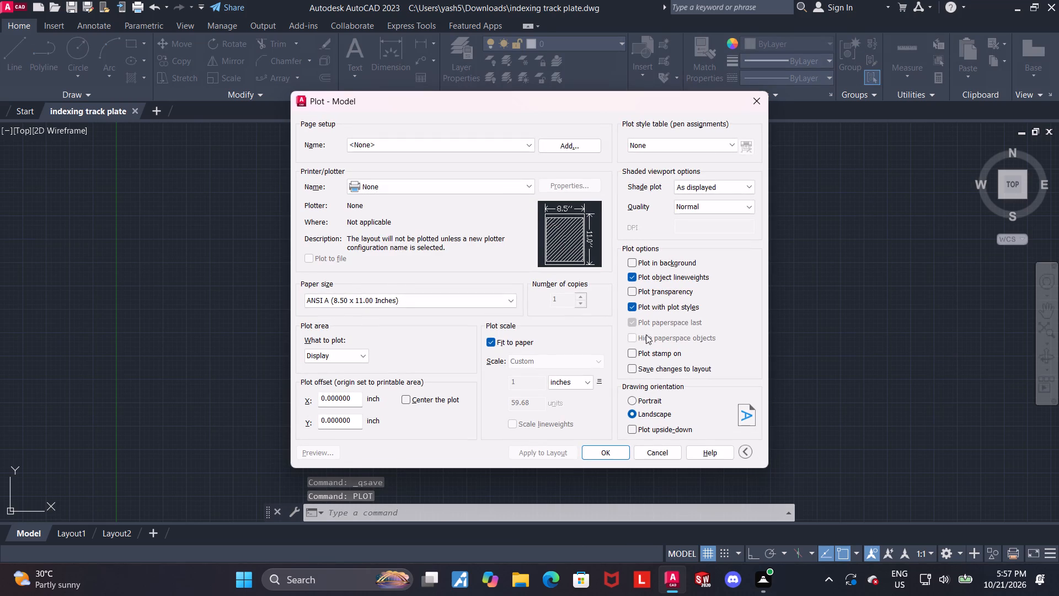
{"action": "left_click", "coordinate": [498, 188]}
{"action": "left_click", "coordinate": [393, 334]}
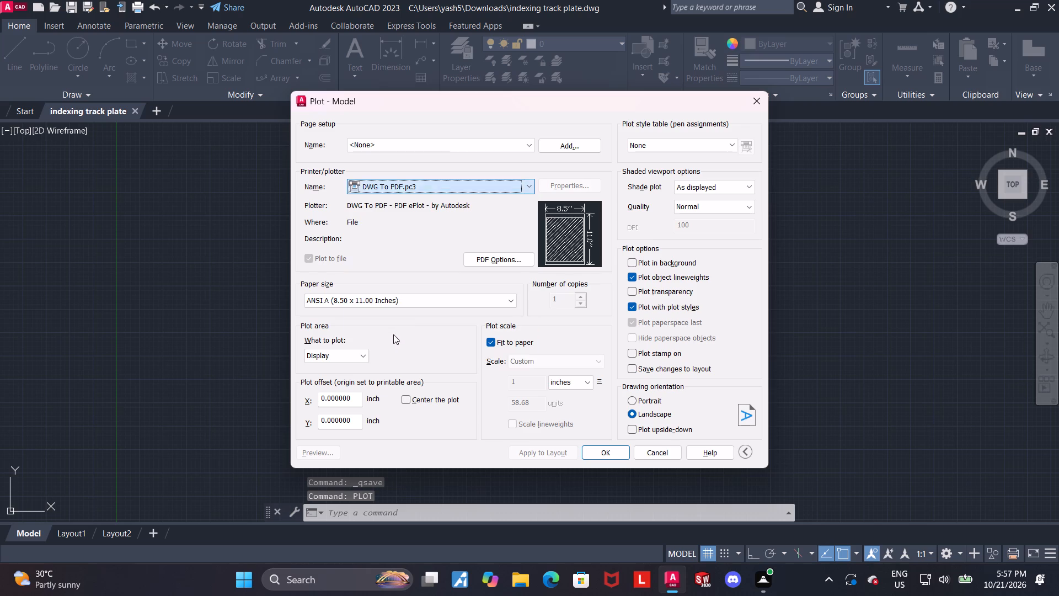
{"action": "left_click", "coordinate": [405, 301]}
{"action": "scroll", "coordinate": [382, 394], "scroll_direction": "down", "scroll_amount": 11}
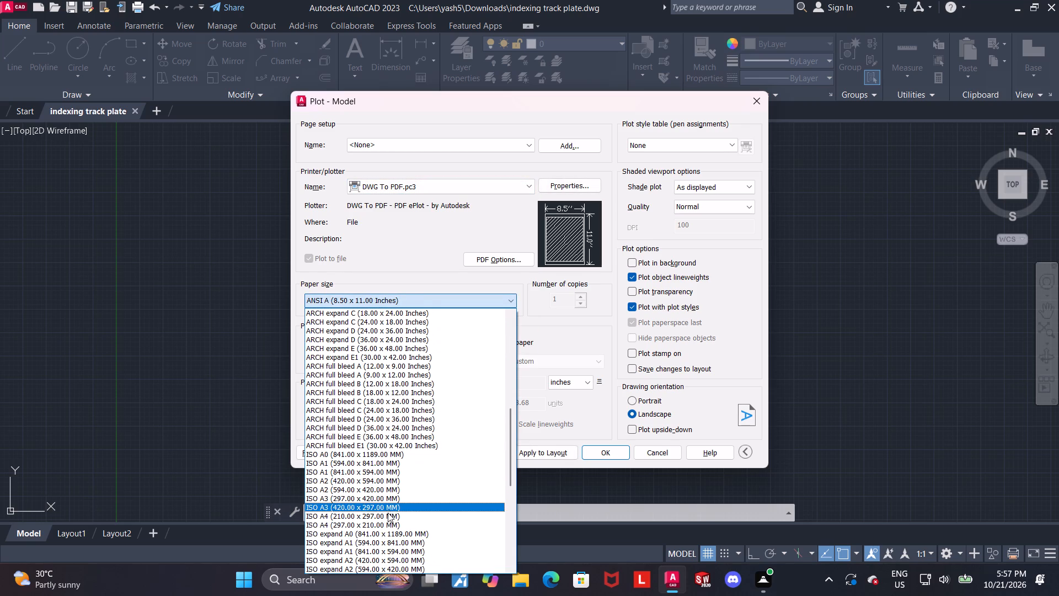
{"action": "left_click", "coordinate": [391, 525]}
{"action": "left_click", "coordinate": [403, 396]}
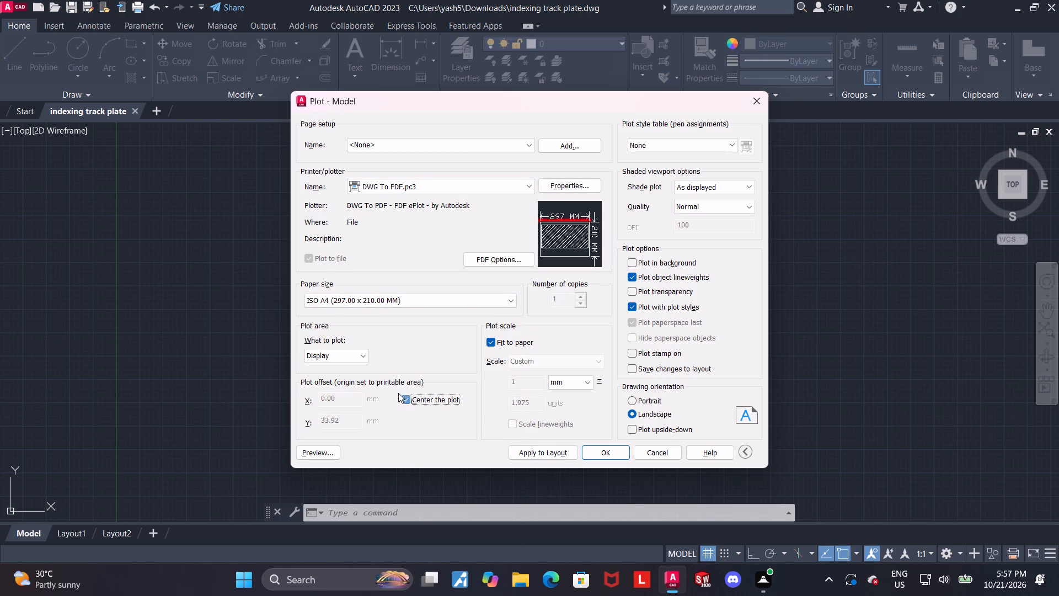
Set the plot area to a window enclosing the whole profile with all its dimensions and notes.
{"action": "left_click", "coordinate": [359, 354]}
{"action": "left_click", "coordinate": [322, 396]}
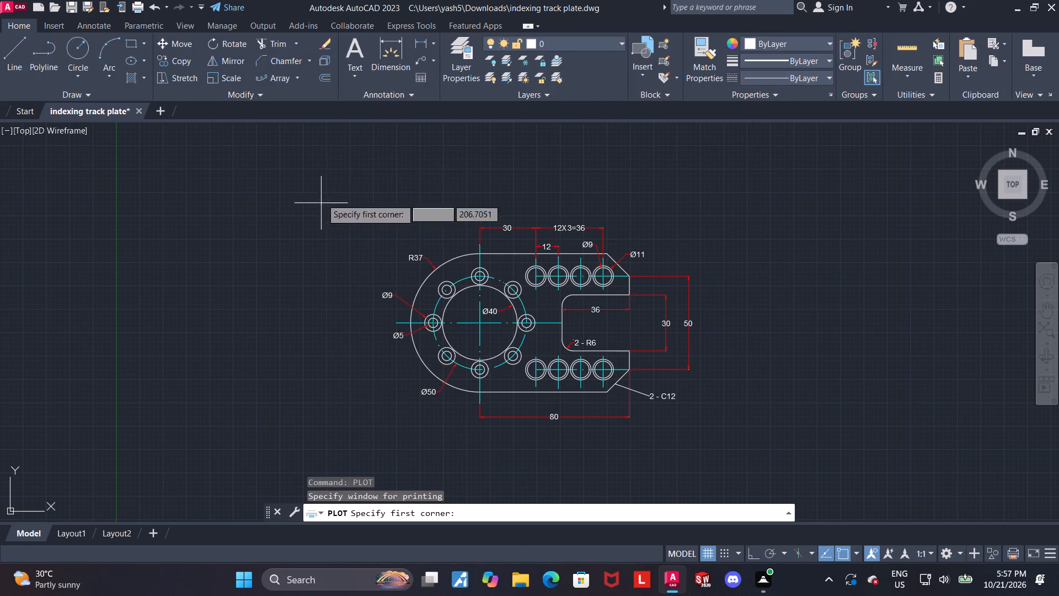
{"action": "left_click", "coordinate": [325, 156]}
{"action": "left_click", "coordinate": [777, 465]}
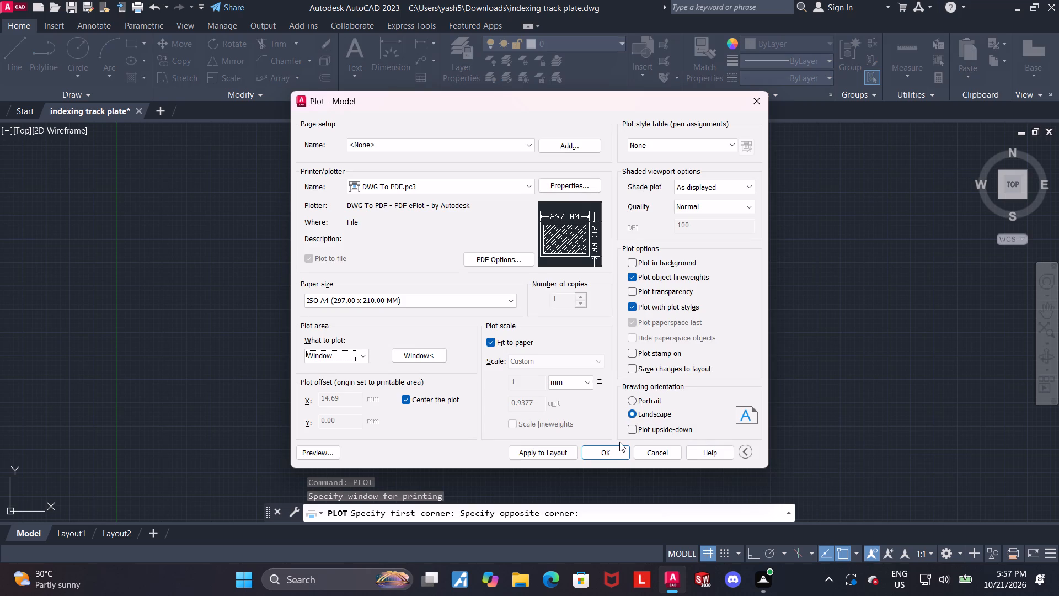
Plot the drawing to indexing track plate-Model.pdf in the Downloads folder, and close the PDF once it opens.
{"action": "left_click", "coordinate": [617, 456]}
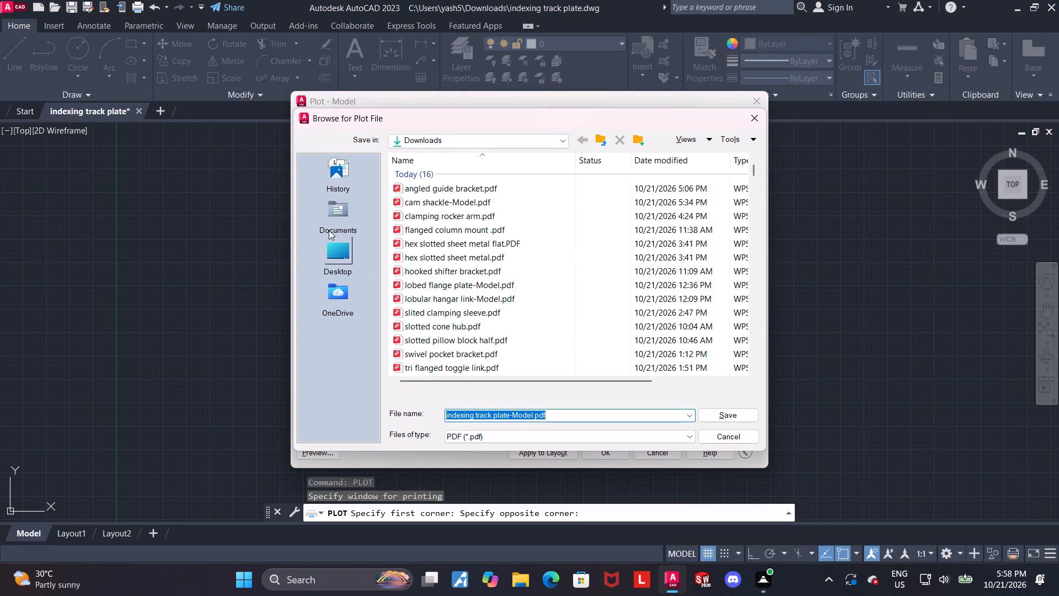
{"action": "left_click", "coordinate": [736, 416]}
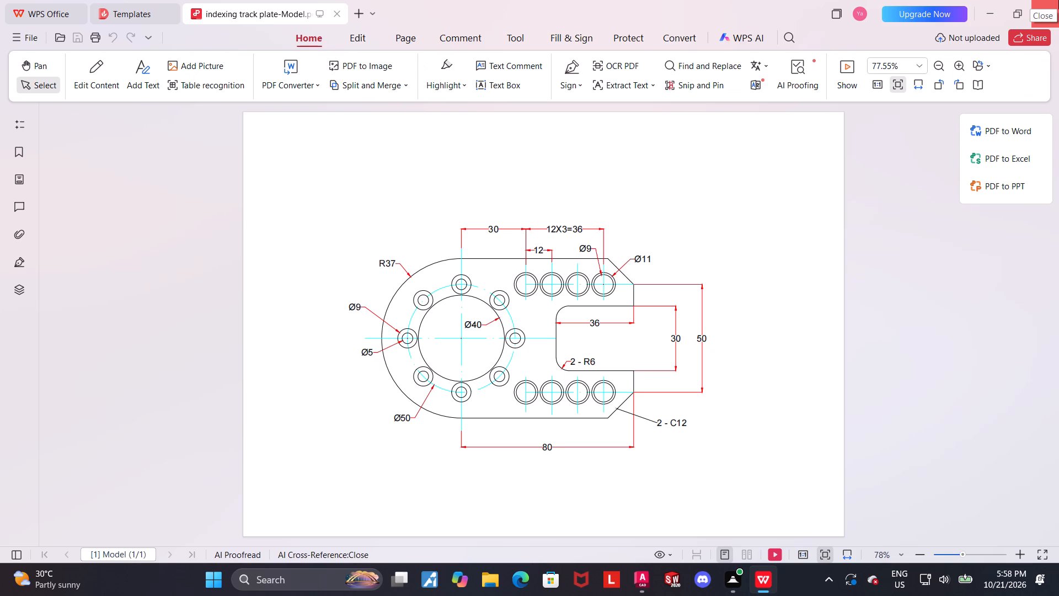
{"action": "left_click", "coordinate": [1058, 0]}
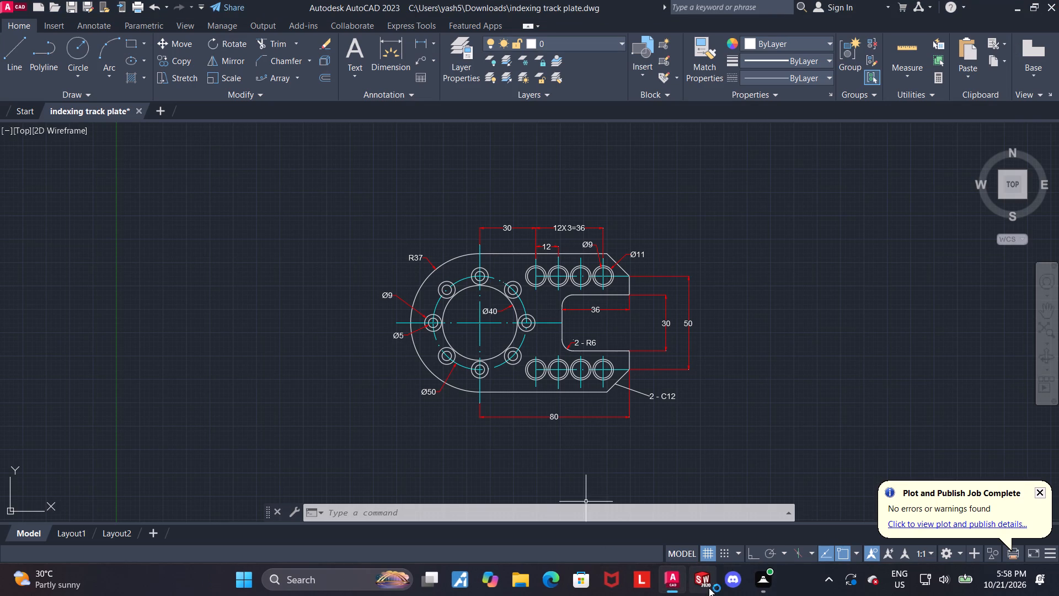